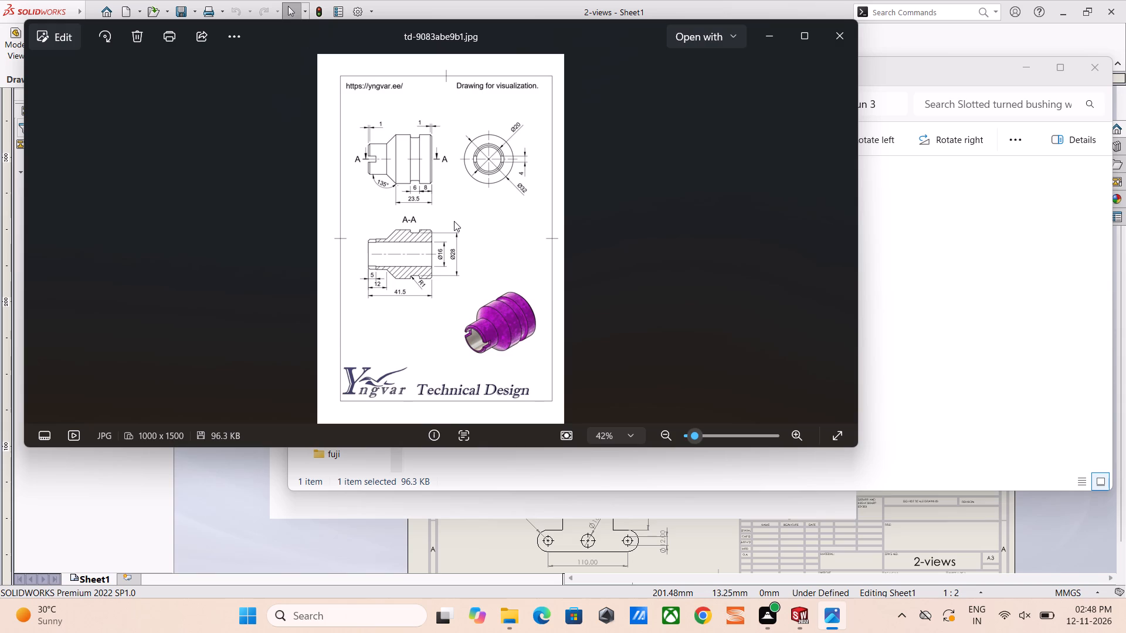
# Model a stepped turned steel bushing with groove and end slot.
# Close the reference drawing image td-9083abe9b1.jpg of the slotted turned bushing.
pyautogui.click(843, 38)
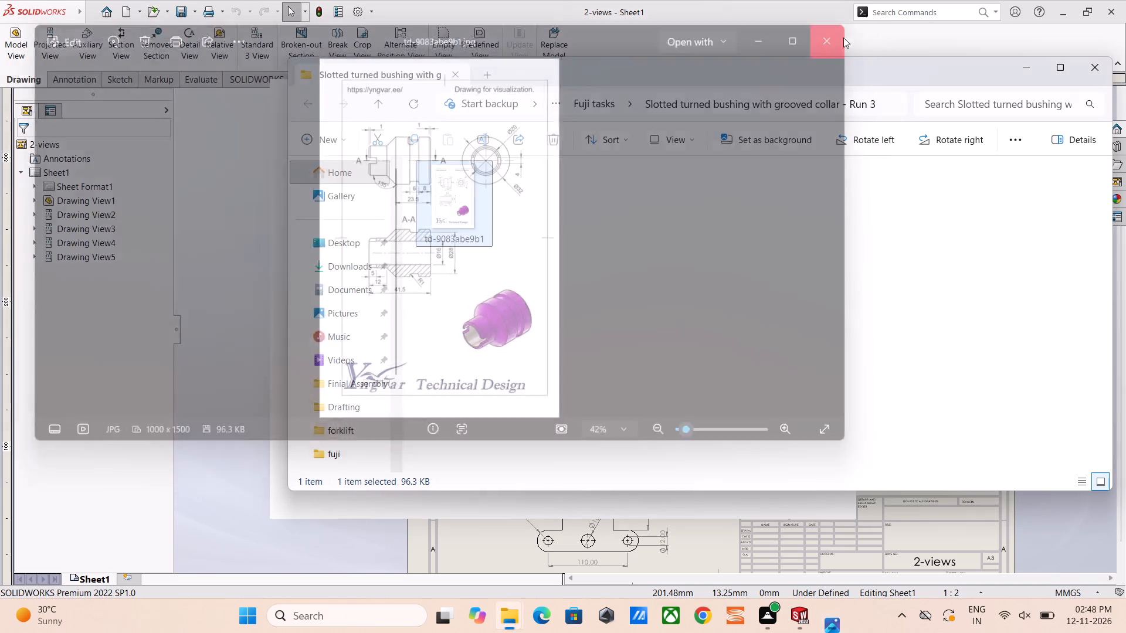
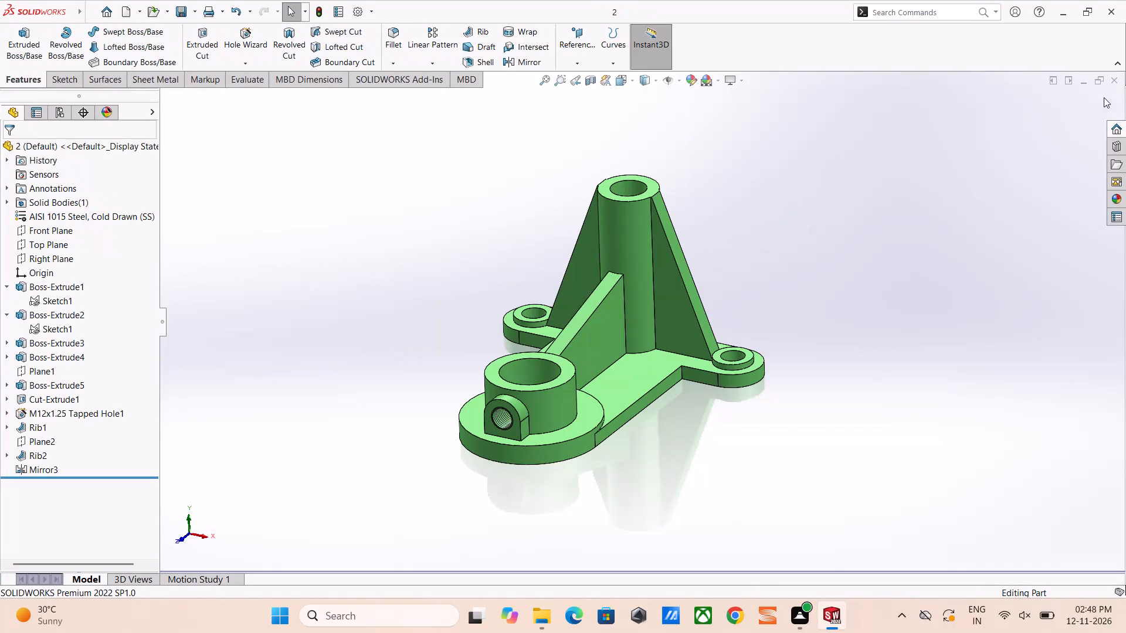
# Close the open ribbed upright part document 2.
pyautogui.click(1115, 79)
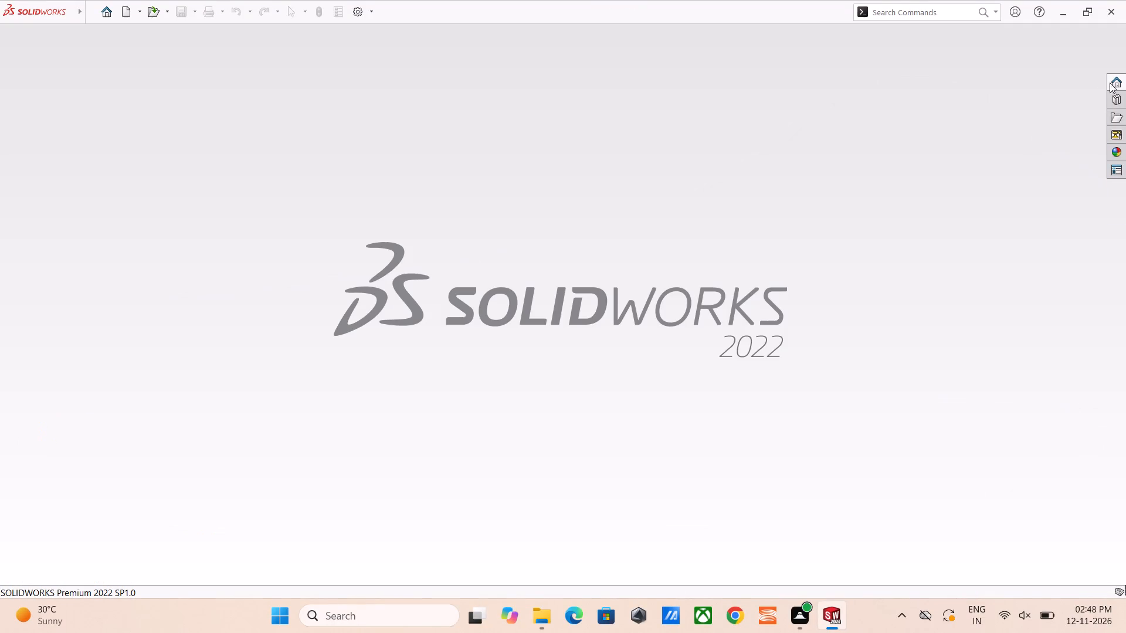
# Create a new part document.
pyautogui.click(128, 7)
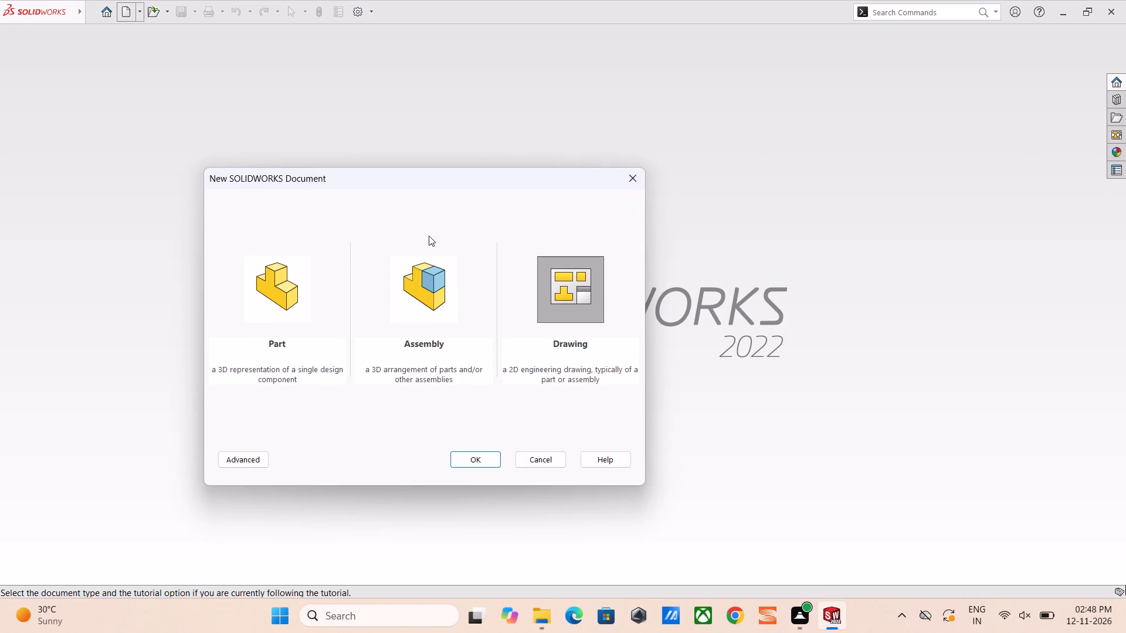
pyautogui.click(311, 294)
pyautogui.click(296, 288)
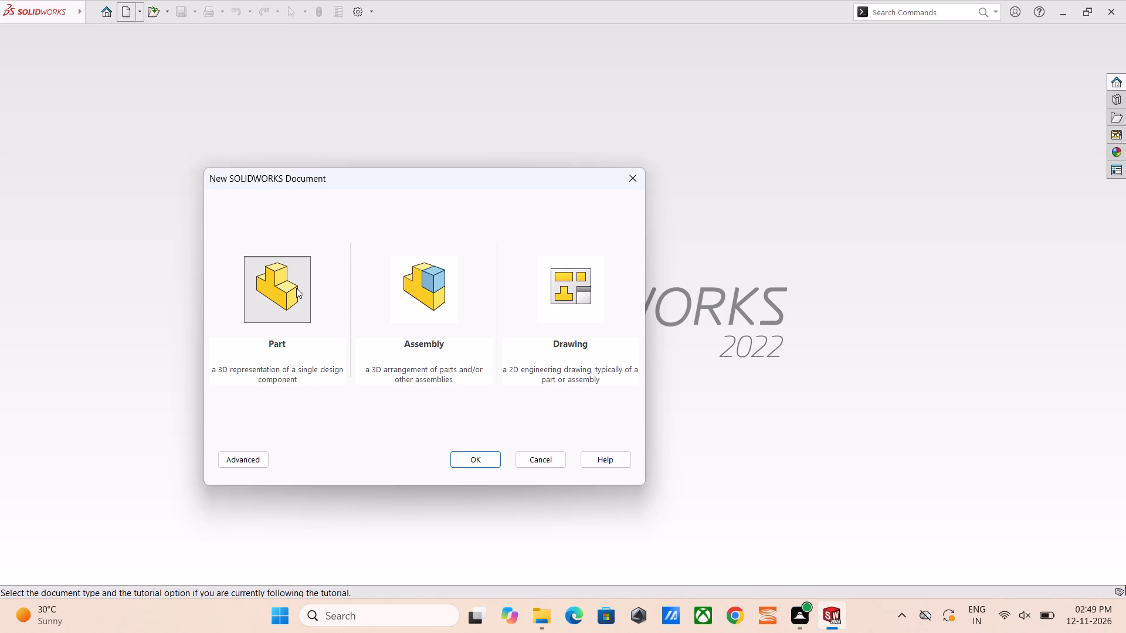
pyautogui.click(483, 467)
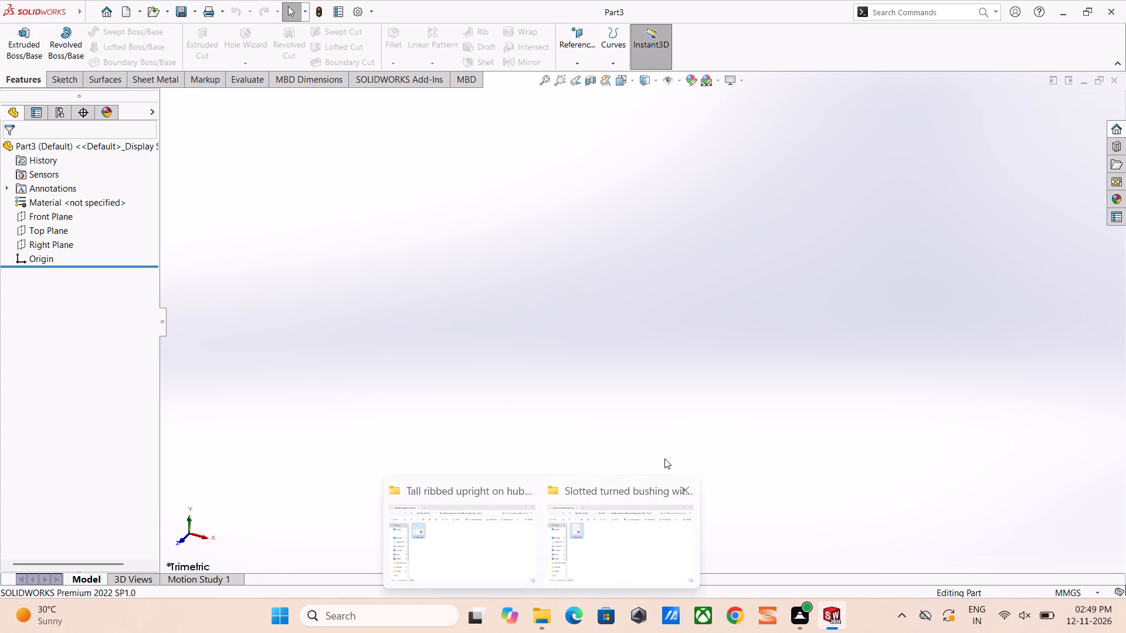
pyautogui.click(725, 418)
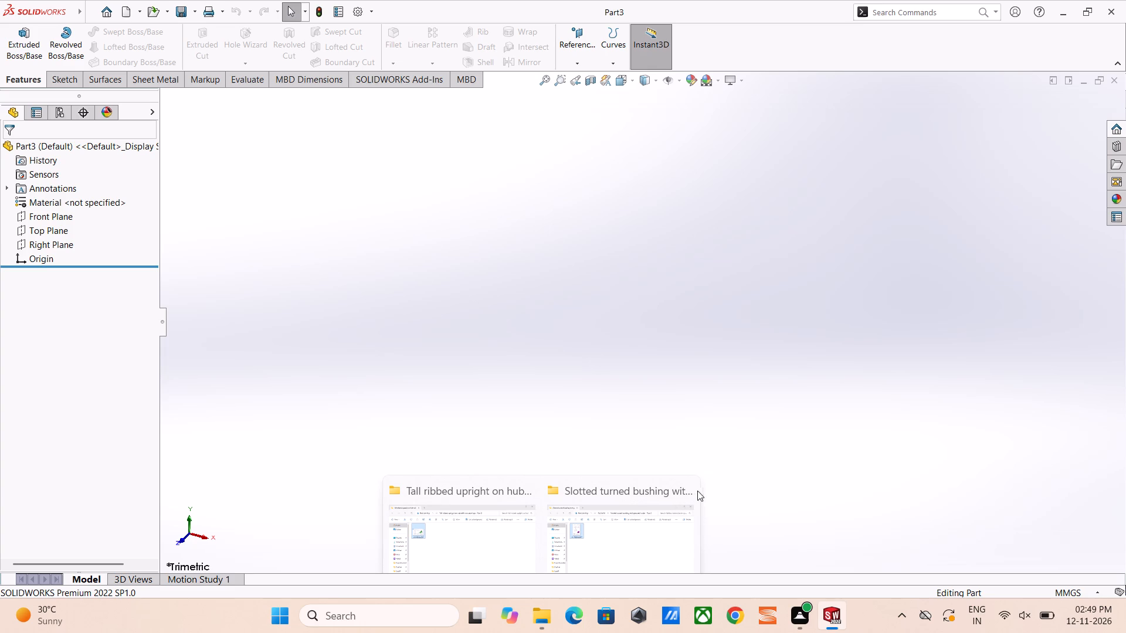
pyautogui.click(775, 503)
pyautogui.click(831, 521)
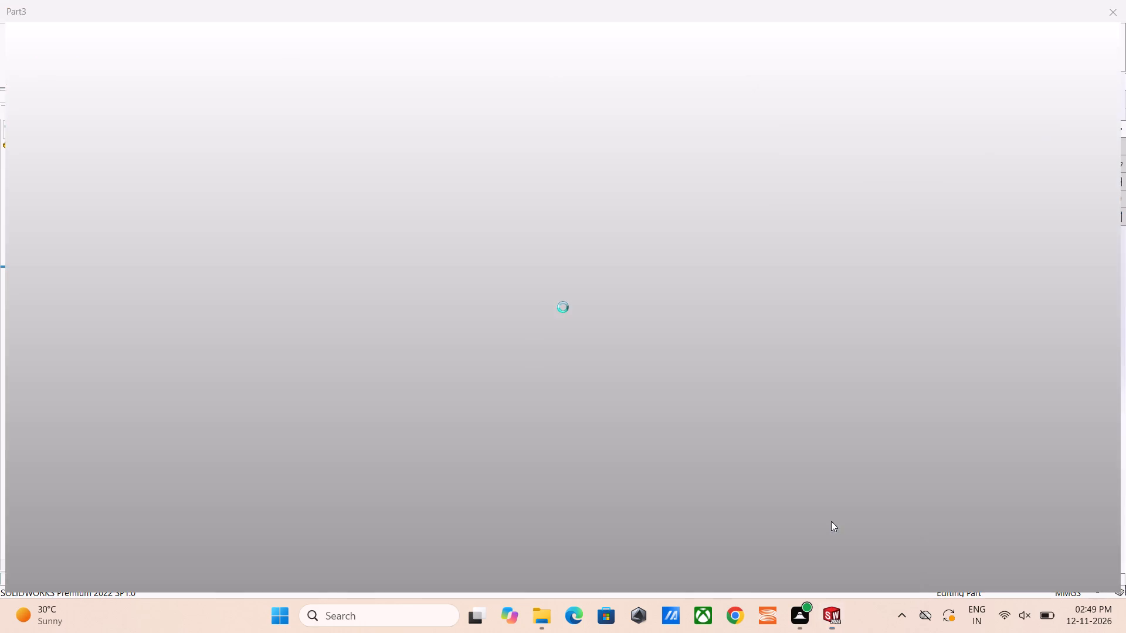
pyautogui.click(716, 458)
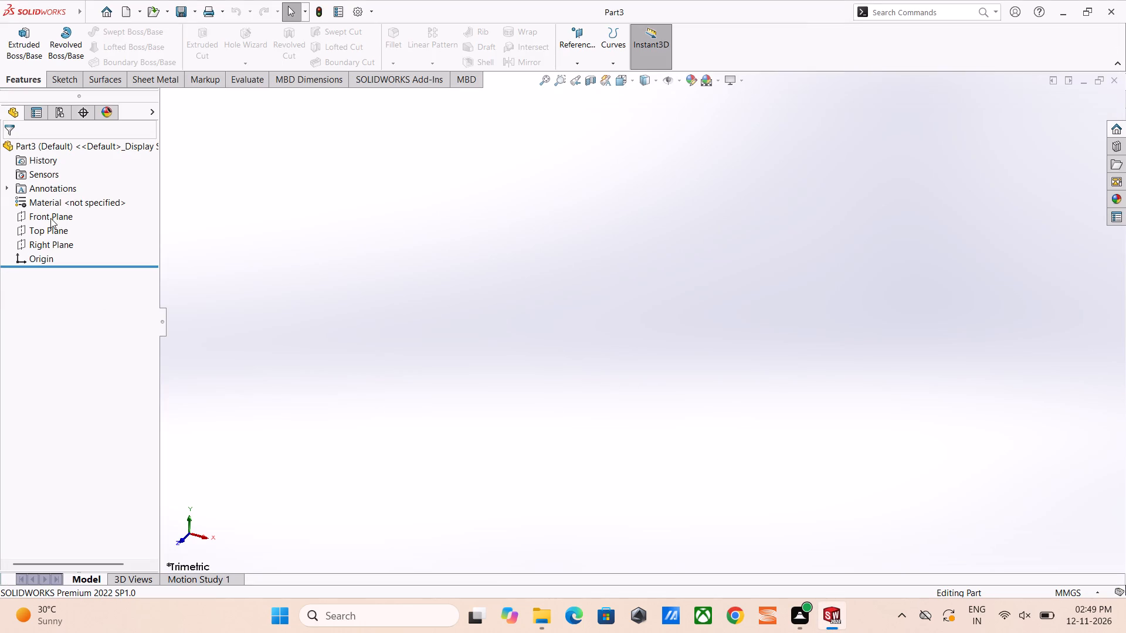
# Start a sketch on the Front Plane and draw a horizontal construction line about 259 mm long from the origin.
pyautogui.click(50, 218)
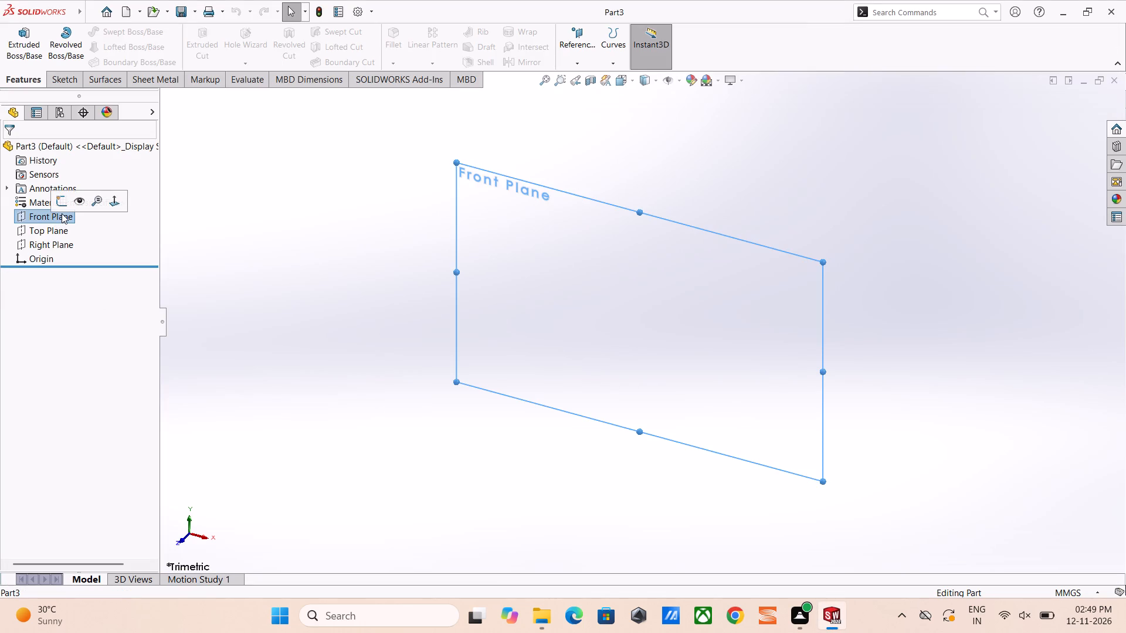
pyautogui.click(63, 200)
pyautogui.scroll(-3, 192, 254)
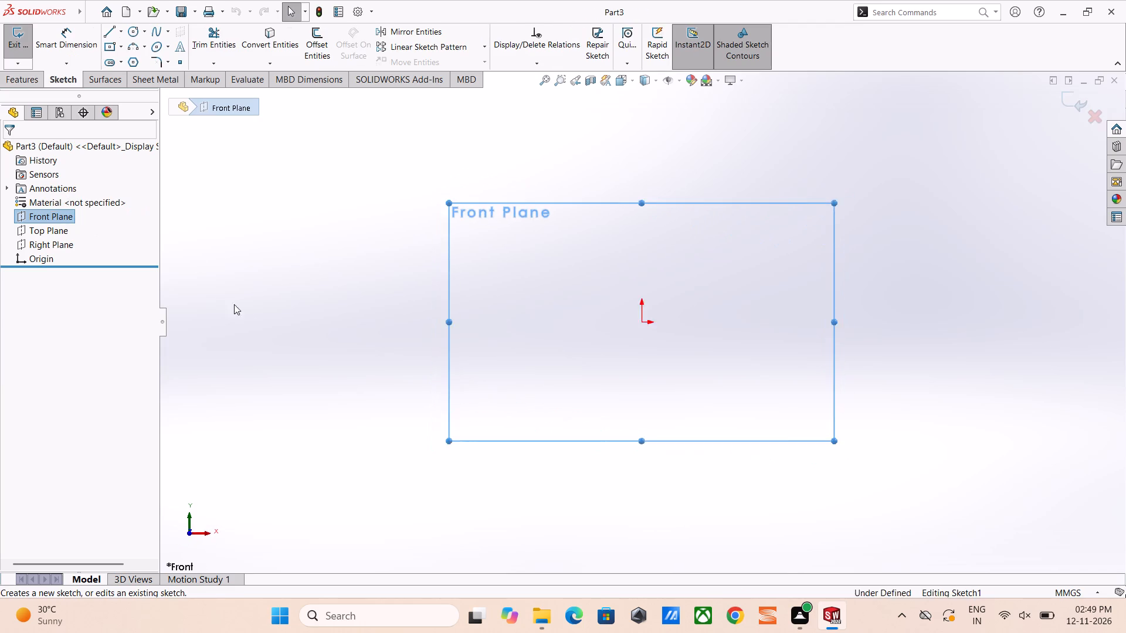
pyautogui.scroll(4, 558, 357)
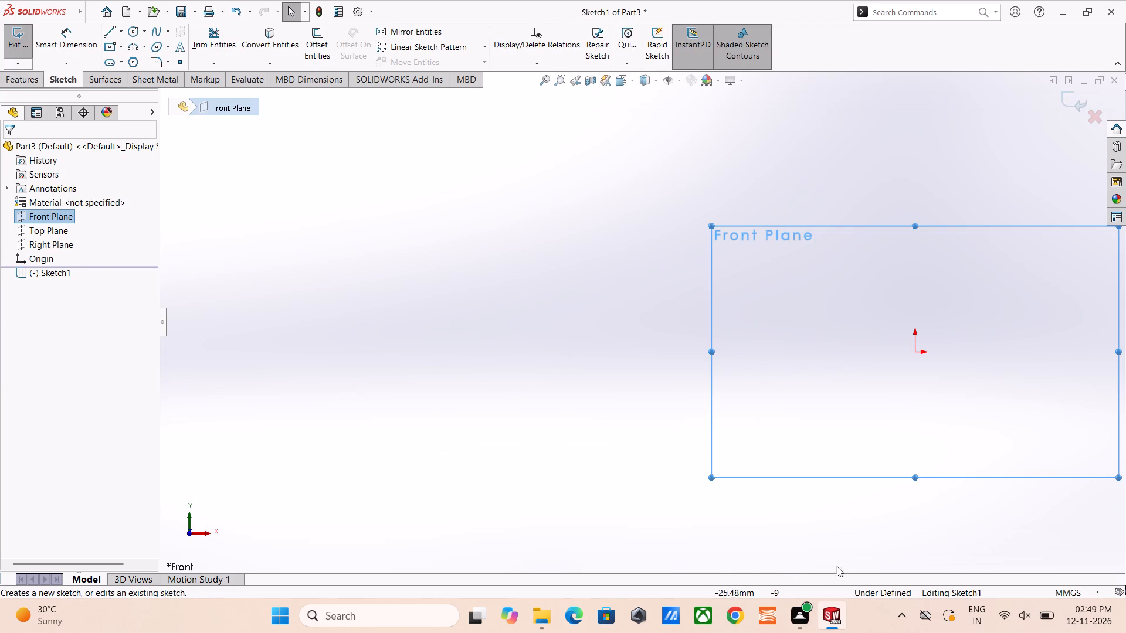
pyautogui.scroll(3, 856, 488)
pyautogui.scroll(-2, 809, 377)
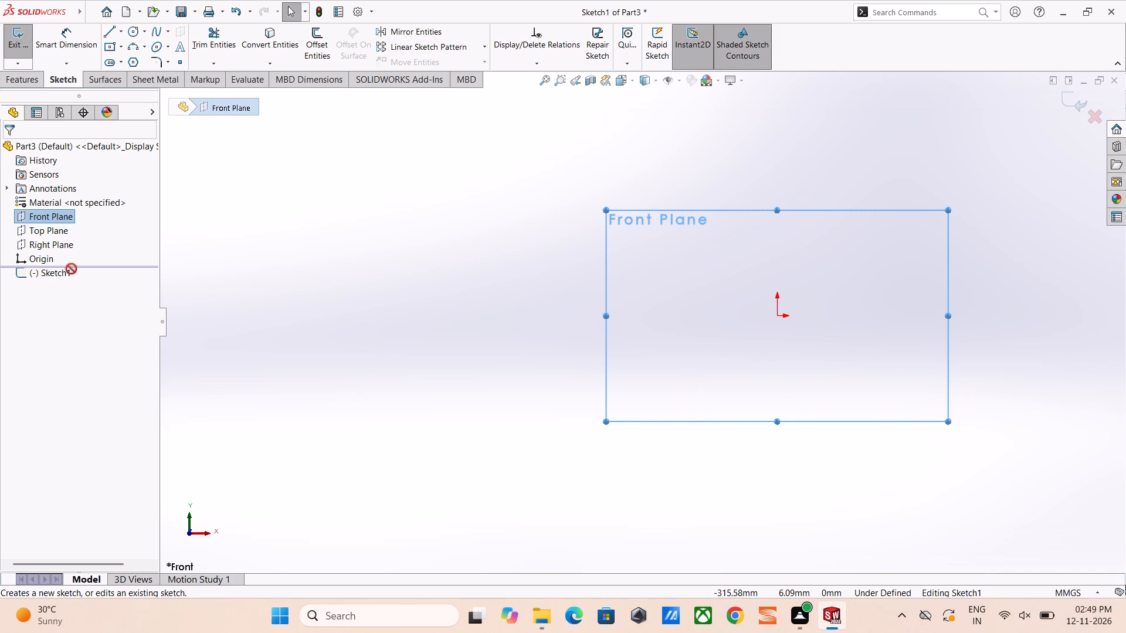
pyautogui.click(121, 32)
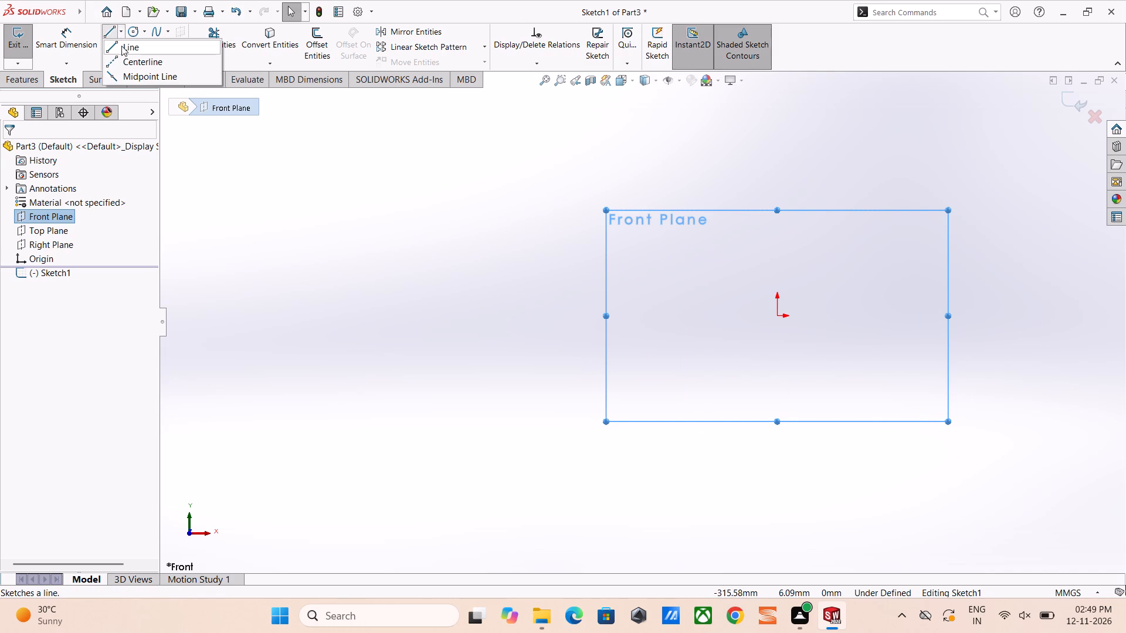
pyautogui.click(123, 50)
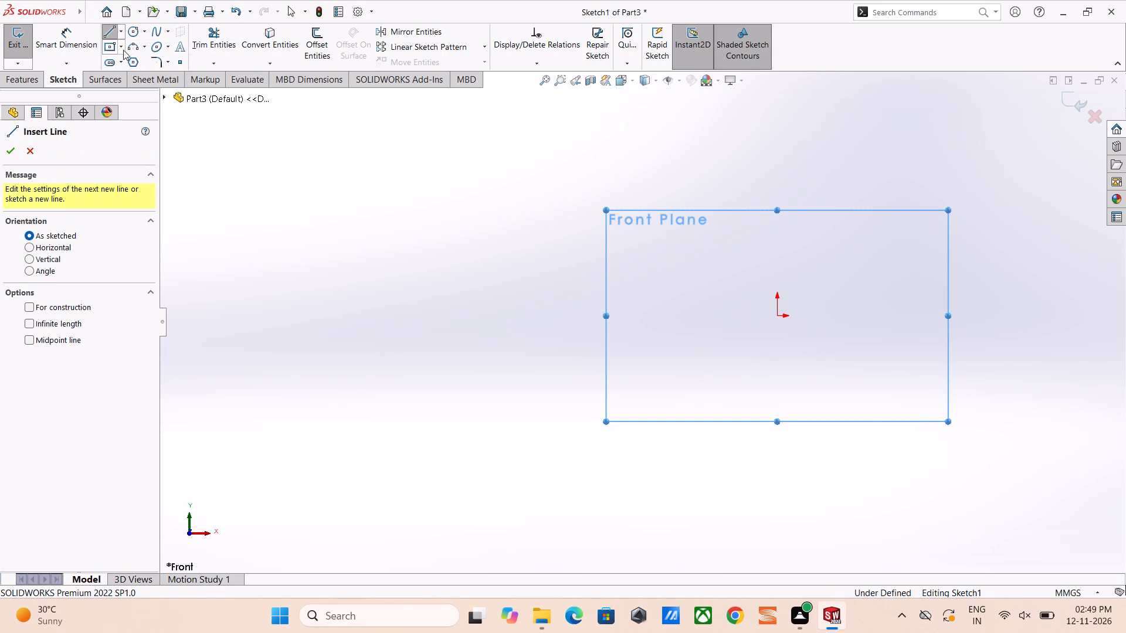
pyautogui.click(776, 315)
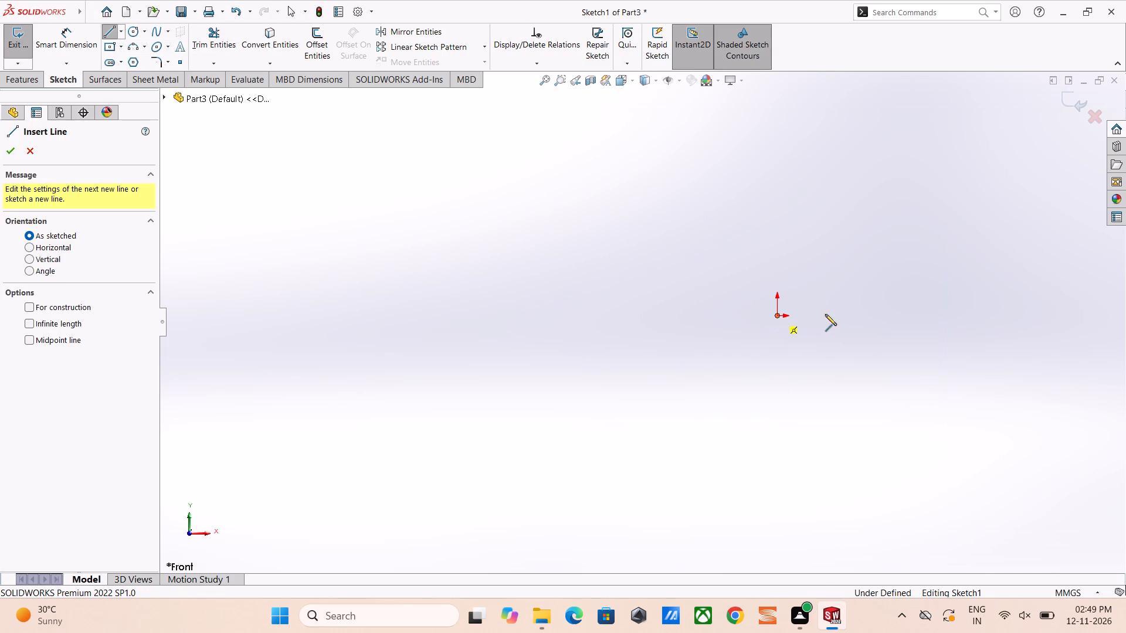
pyautogui.scroll(3, 945, 320)
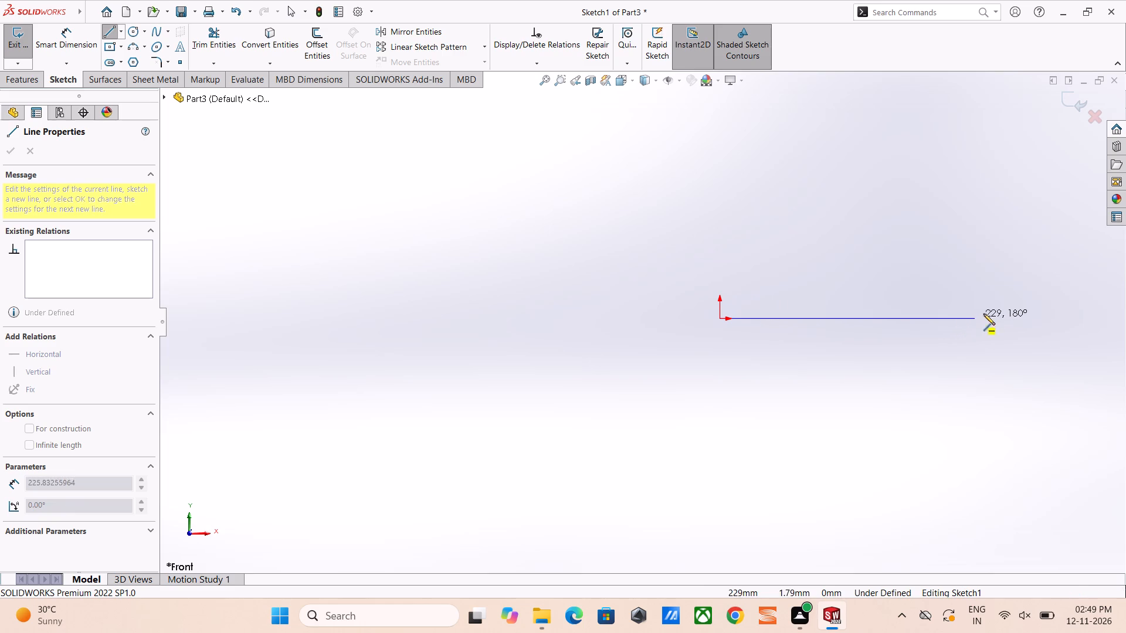
pyautogui.click(1008, 321)
pyautogui.rightClick(1008, 321)
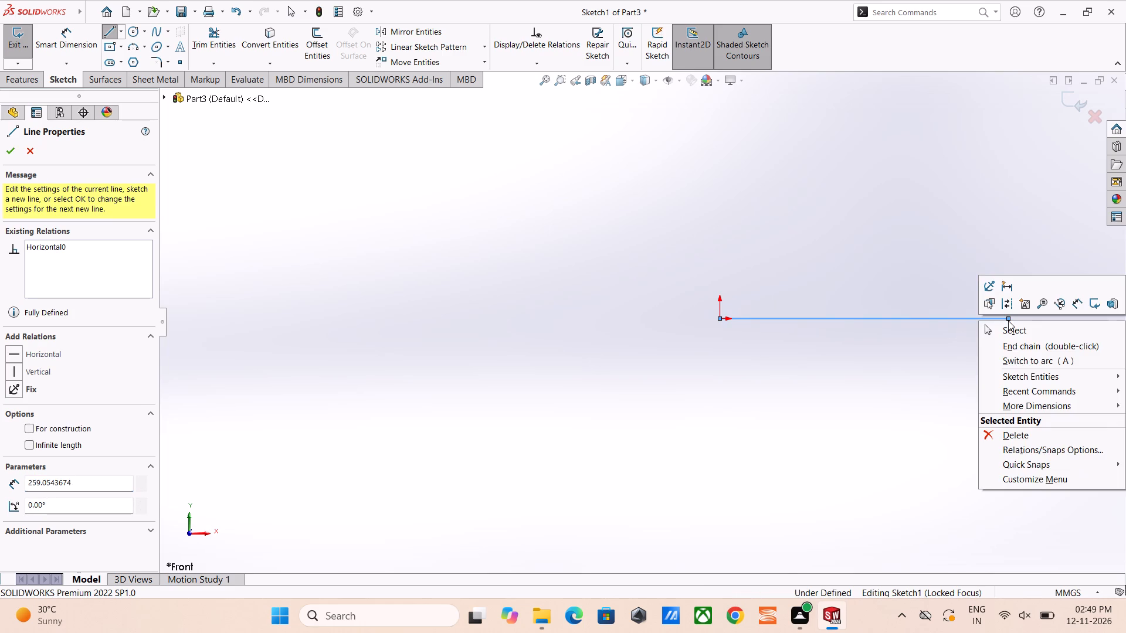
pyautogui.click(1009, 306)
pyautogui.click(991, 349)
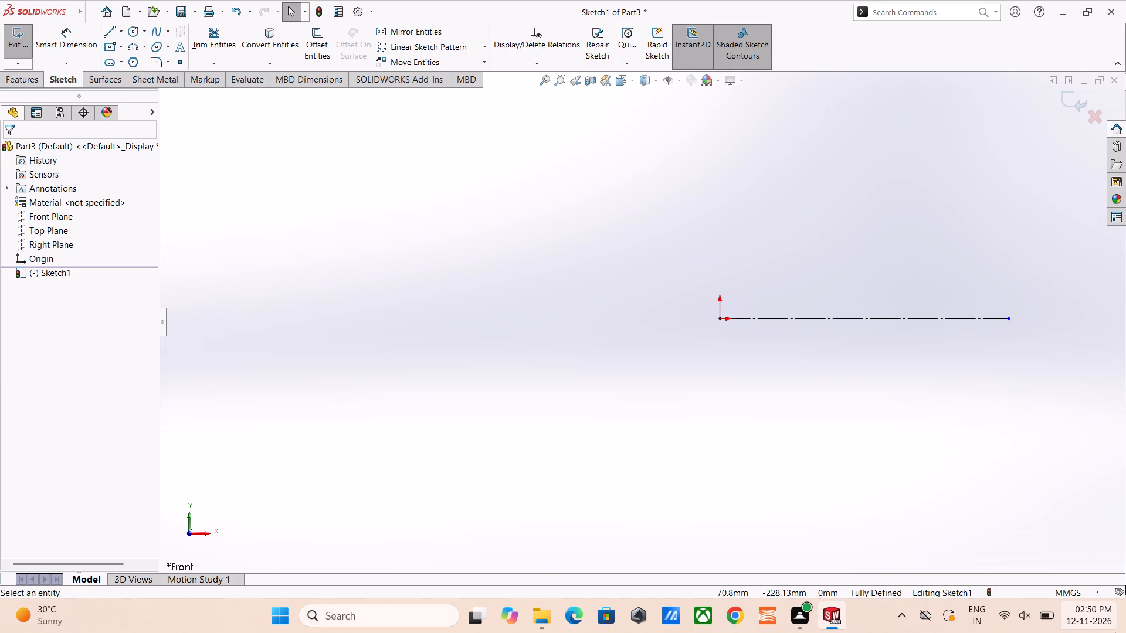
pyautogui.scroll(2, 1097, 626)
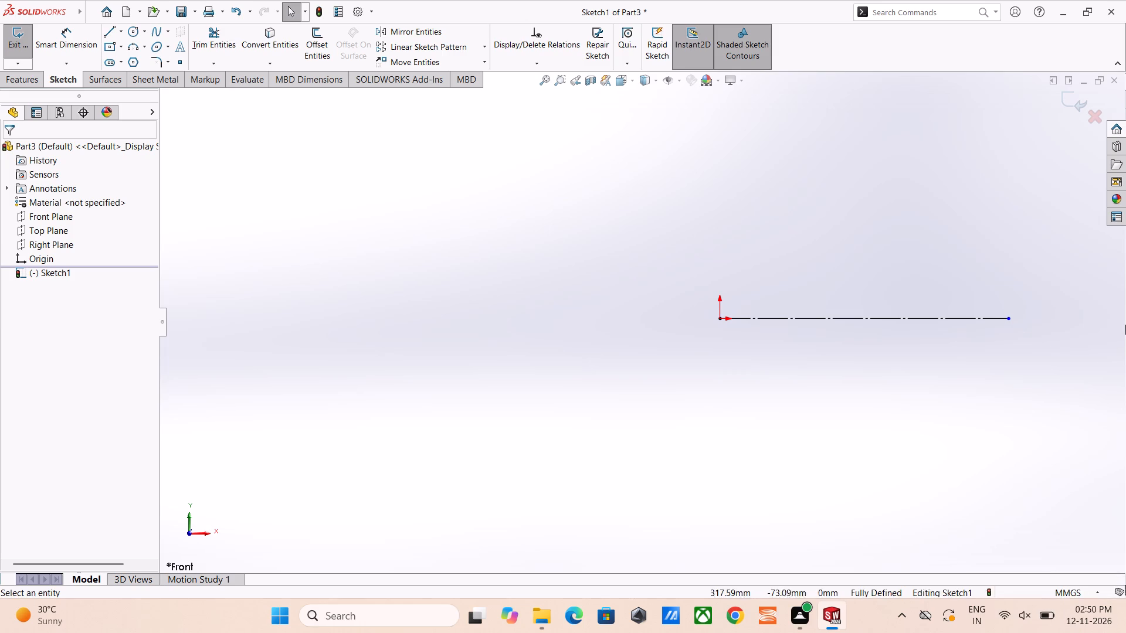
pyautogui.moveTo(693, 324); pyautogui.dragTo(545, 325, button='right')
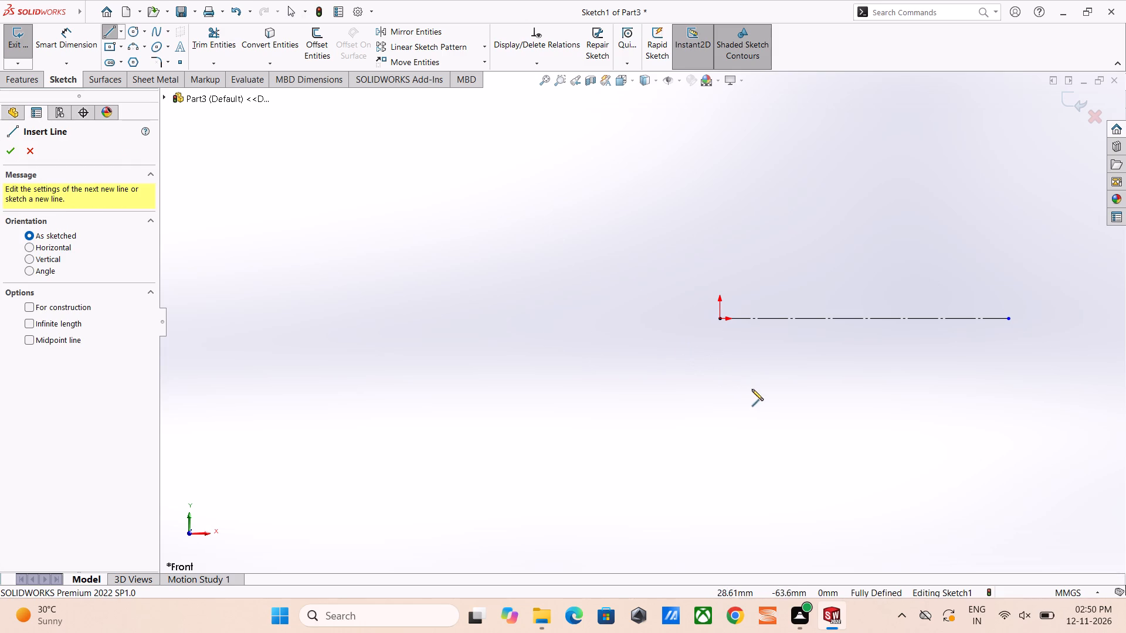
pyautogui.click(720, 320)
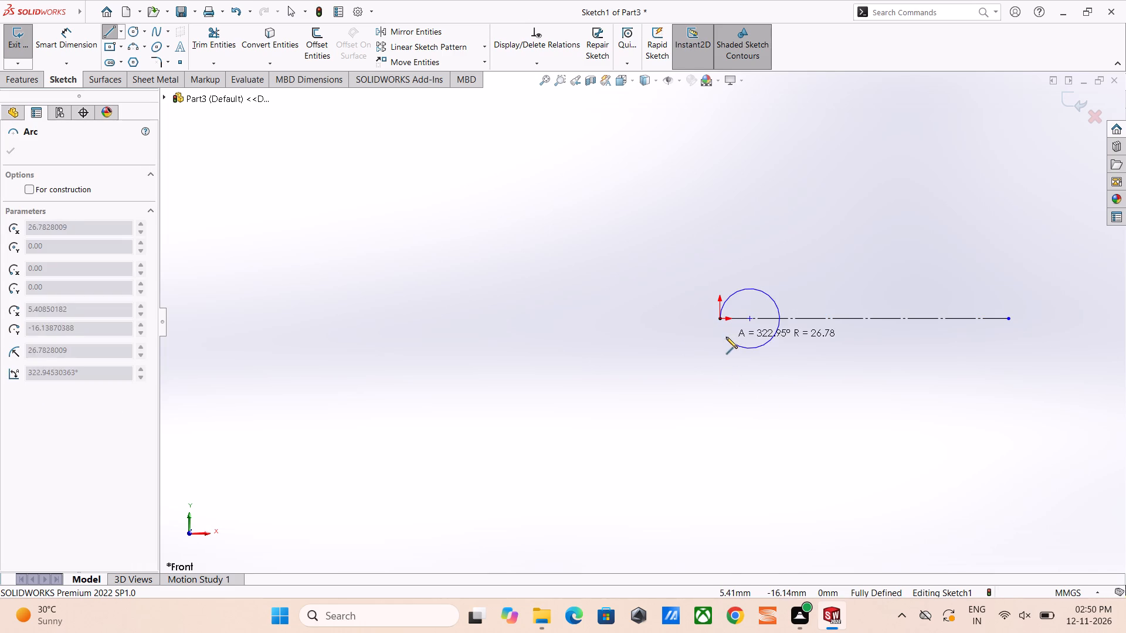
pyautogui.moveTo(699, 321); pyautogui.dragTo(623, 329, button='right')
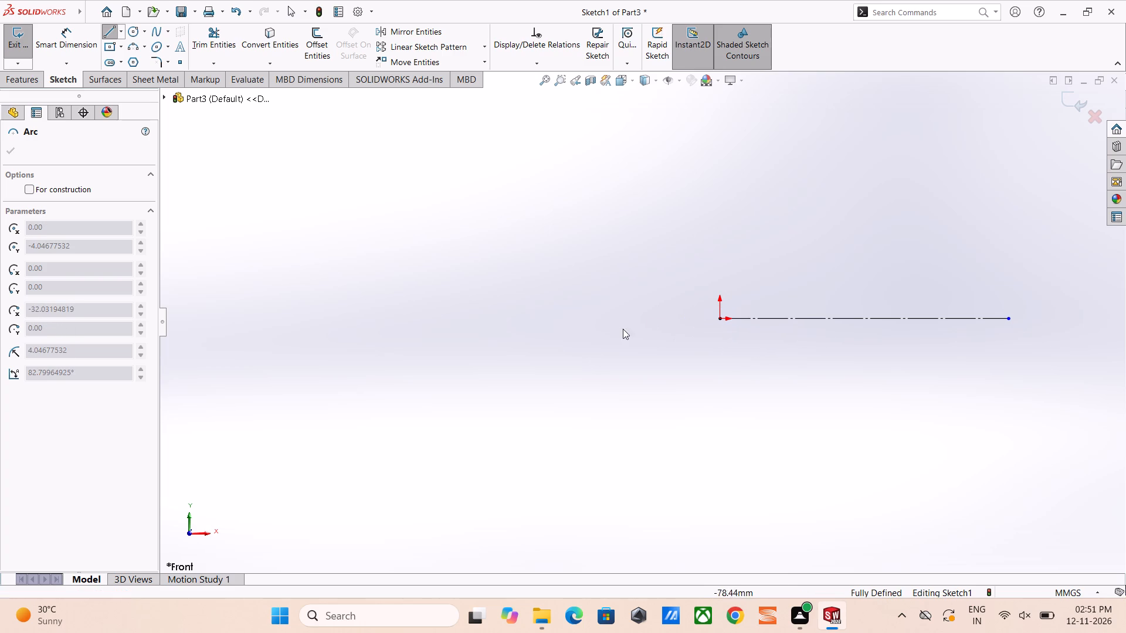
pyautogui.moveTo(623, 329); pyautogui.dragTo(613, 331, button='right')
# Sketch the half-profile below the axis from the origin, about 267 mm long and 70 mm deep, with a slanted shoulder and 25 mm deep groove.
pyautogui.moveTo(446, 234); pyautogui.dragTo(250, 206, button='right')
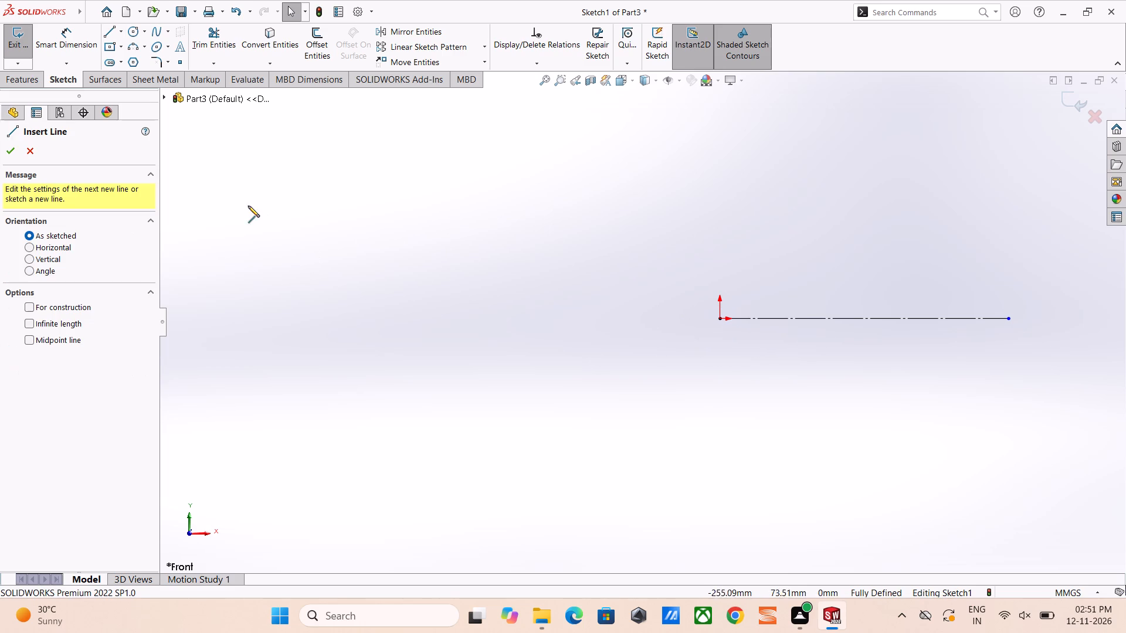
pyautogui.click(718, 319)
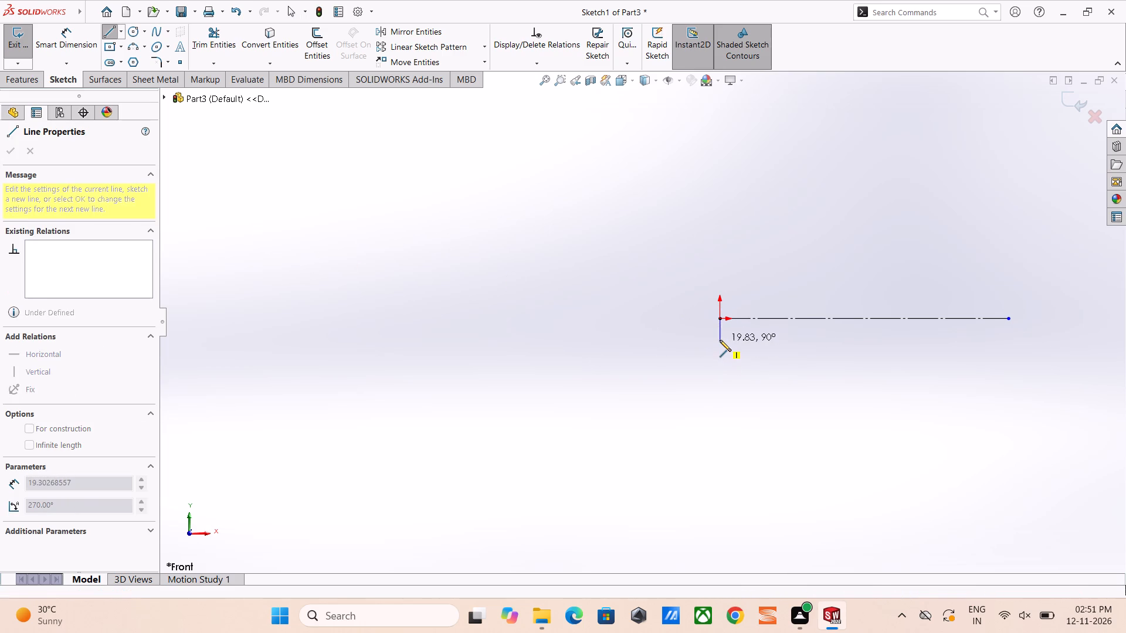
pyautogui.click(720, 340)
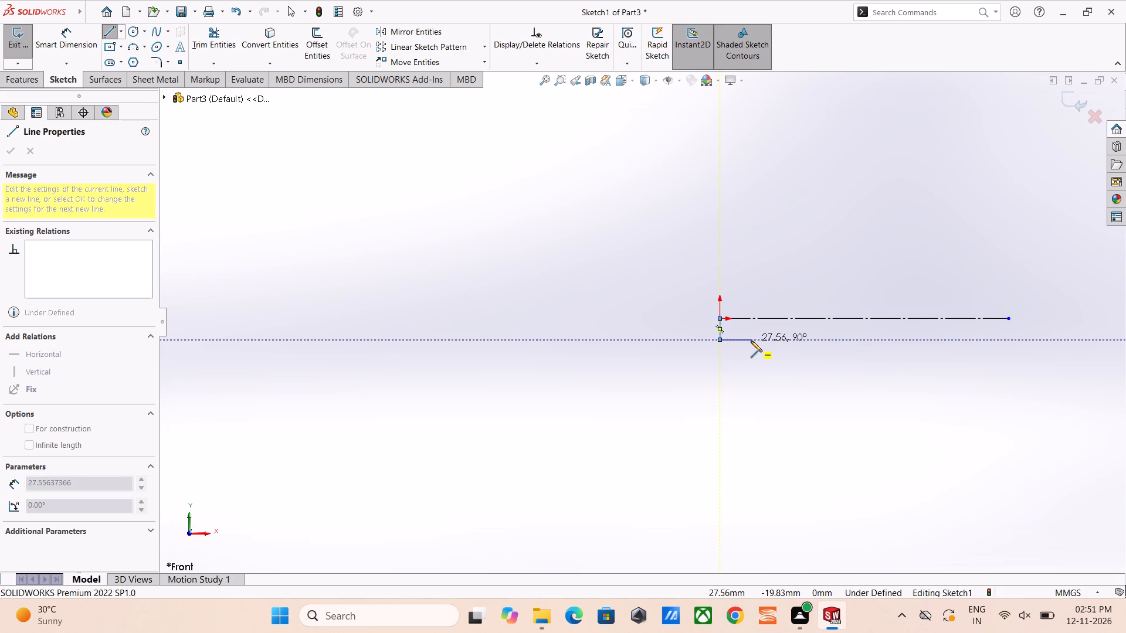
pyautogui.click(820, 342)
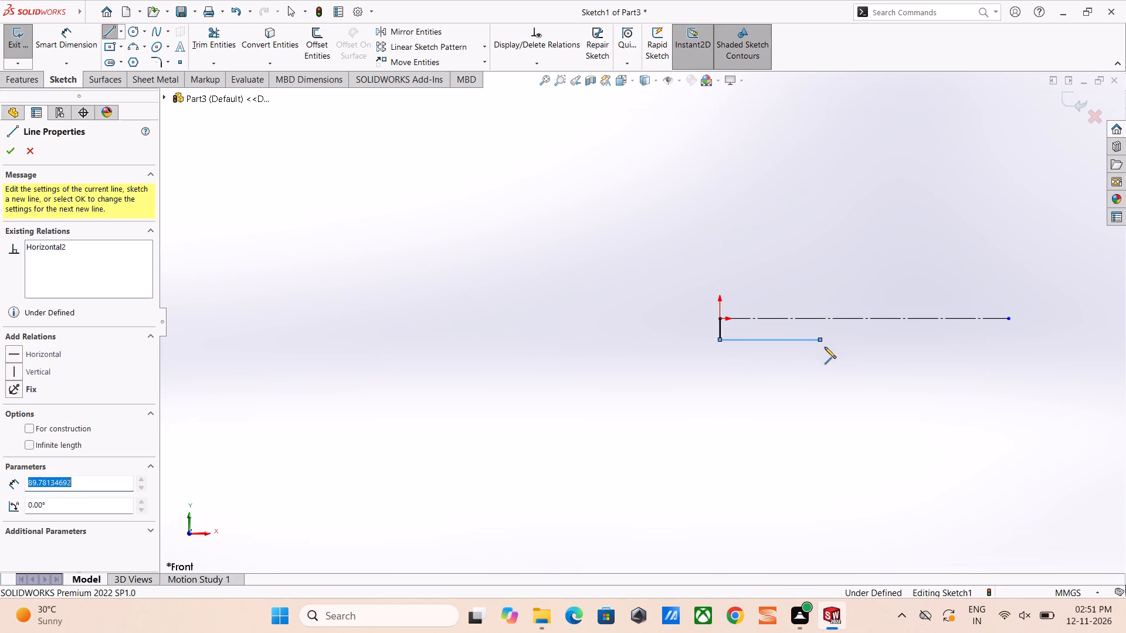
pyautogui.click(867, 396)
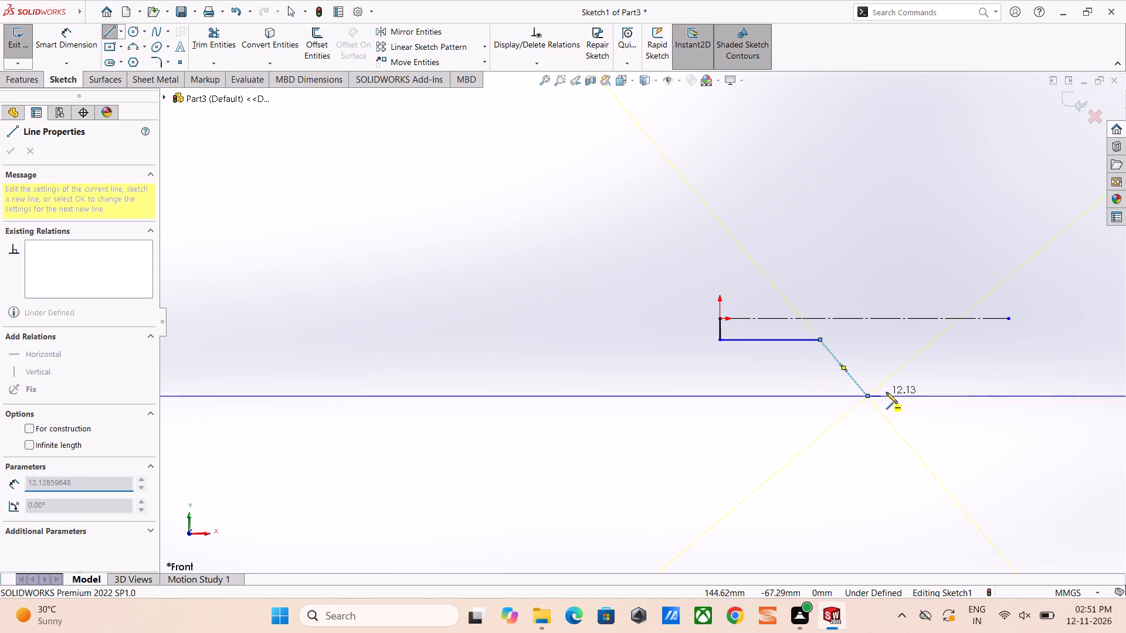
pyautogui.click(931, 397)
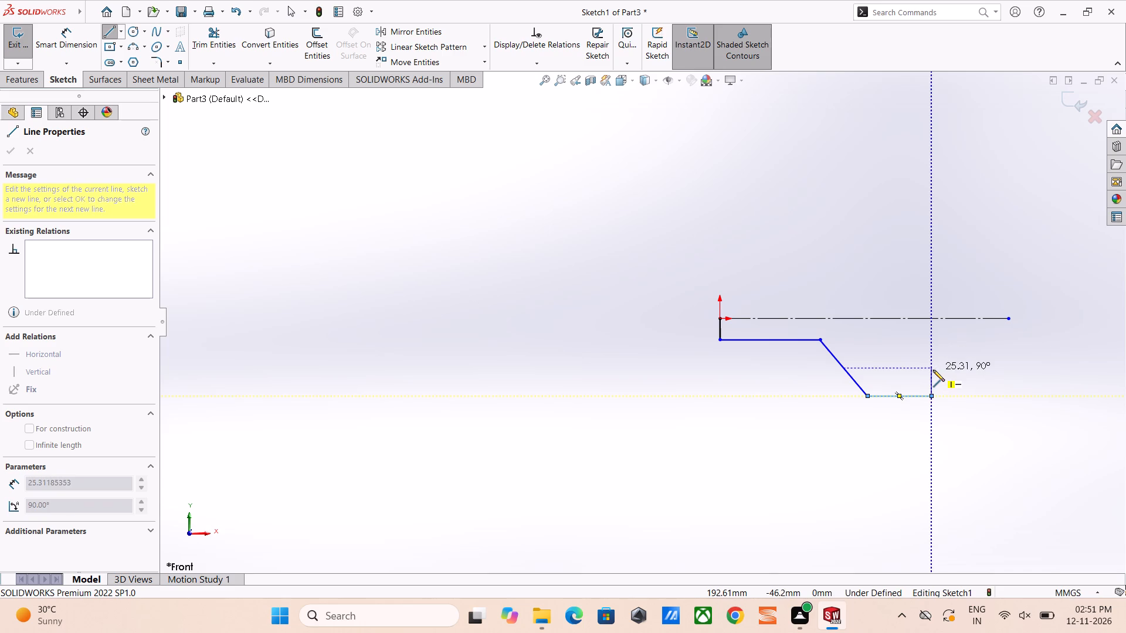
pyautogui.click(933, 370)
pyautogui.click(971, 367)
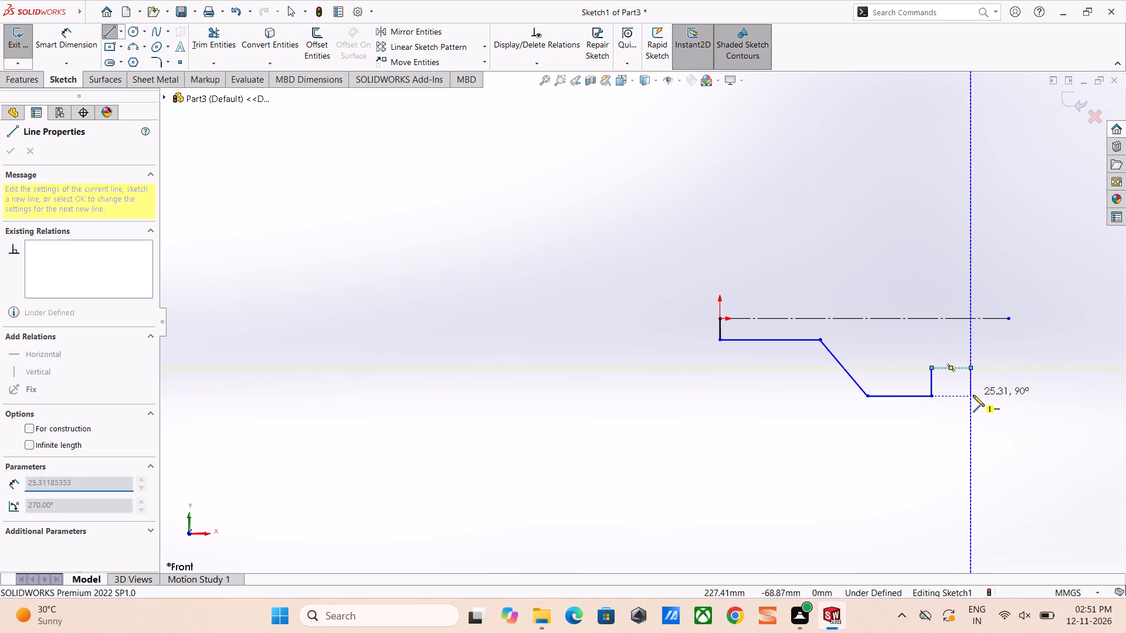
pyautogui.click(973, 395)
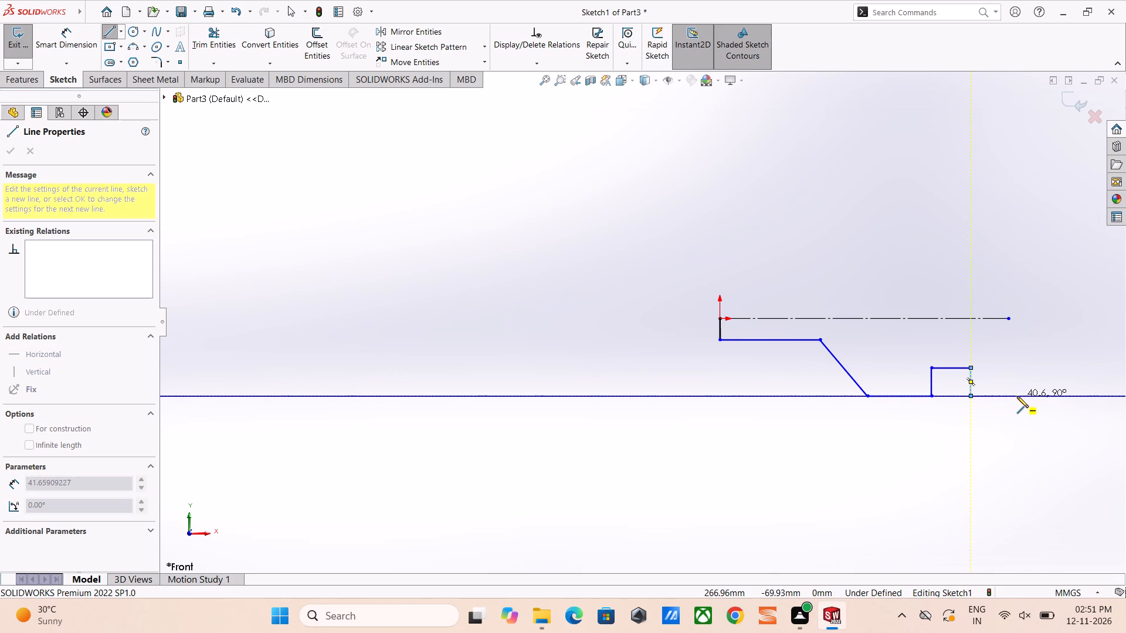
pyautogui.click(1017, 396)
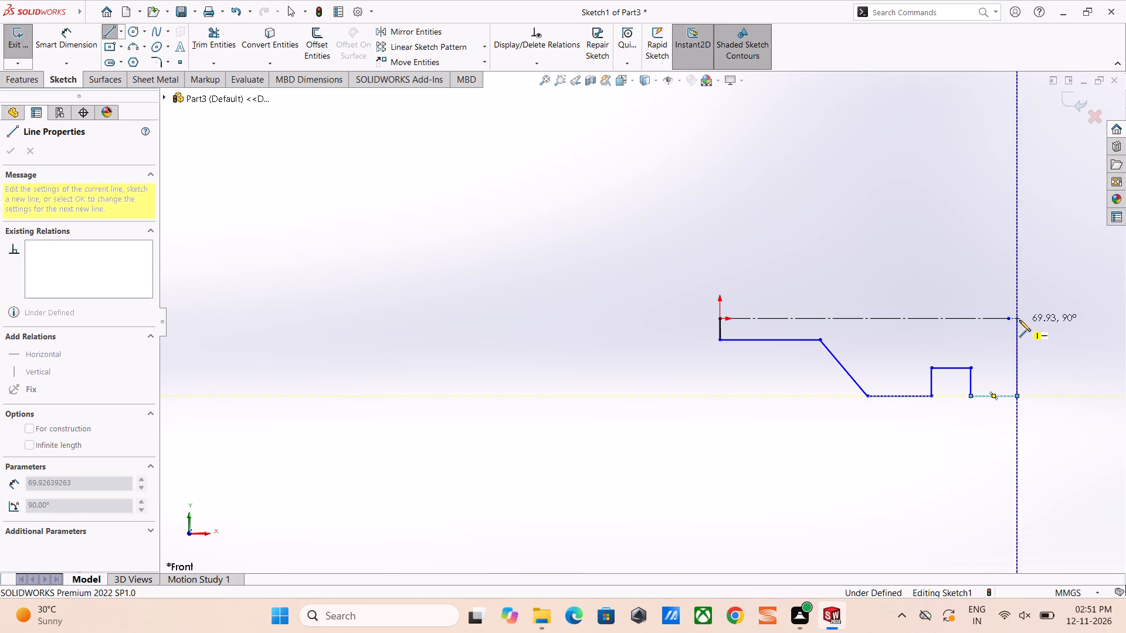
pyautogui.click(1019, 319)
pyautogui.rightClick(1019, 319)
pyautogui.click(1032, 330)
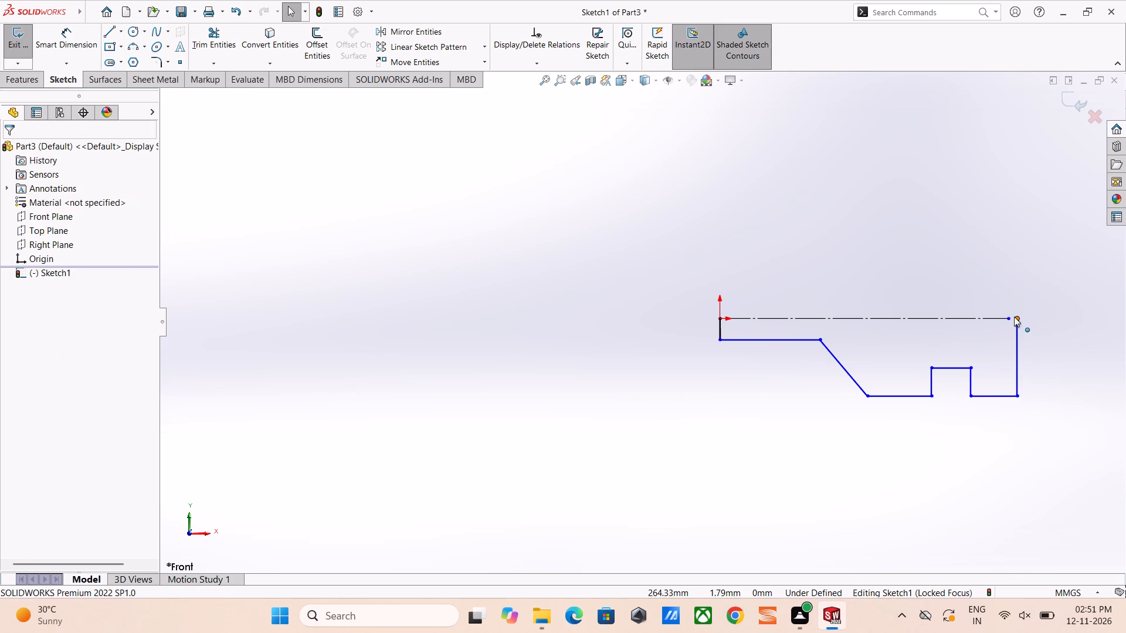
# Extend the construction axis past the profile's far end to about 346 mm from the origin.
pyautogui.moveTo(1012, 316); pyautogui.dragTo(1105, 318)
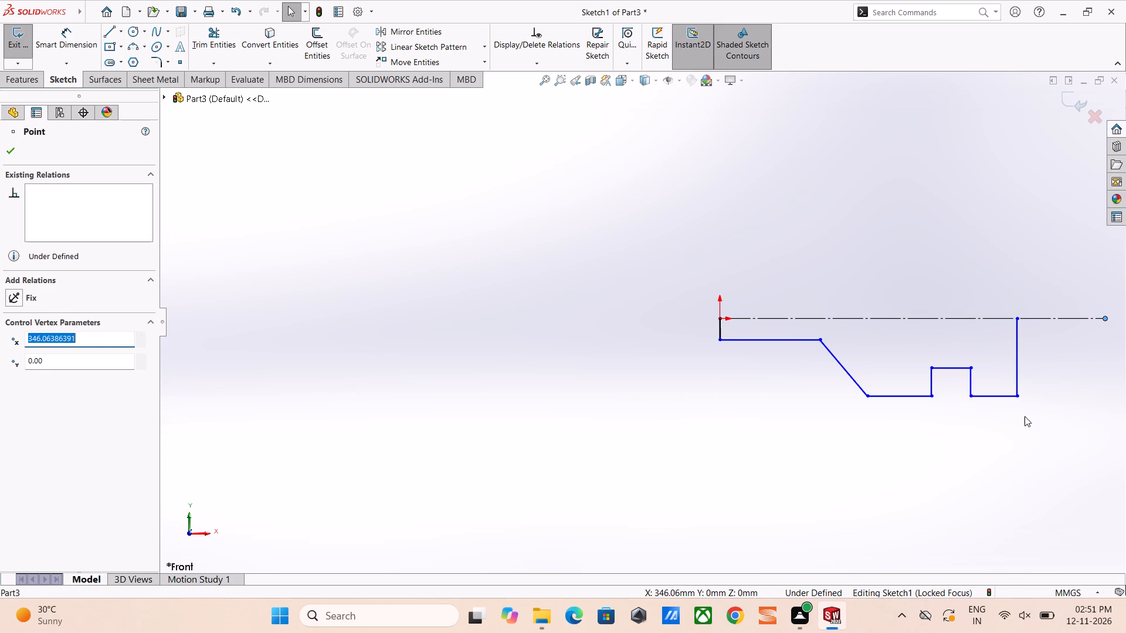
# Dimension the profile's overall length between its two vertical end lines as 41.5 mm.
pyautogui.scroll(2, 1023, 417)
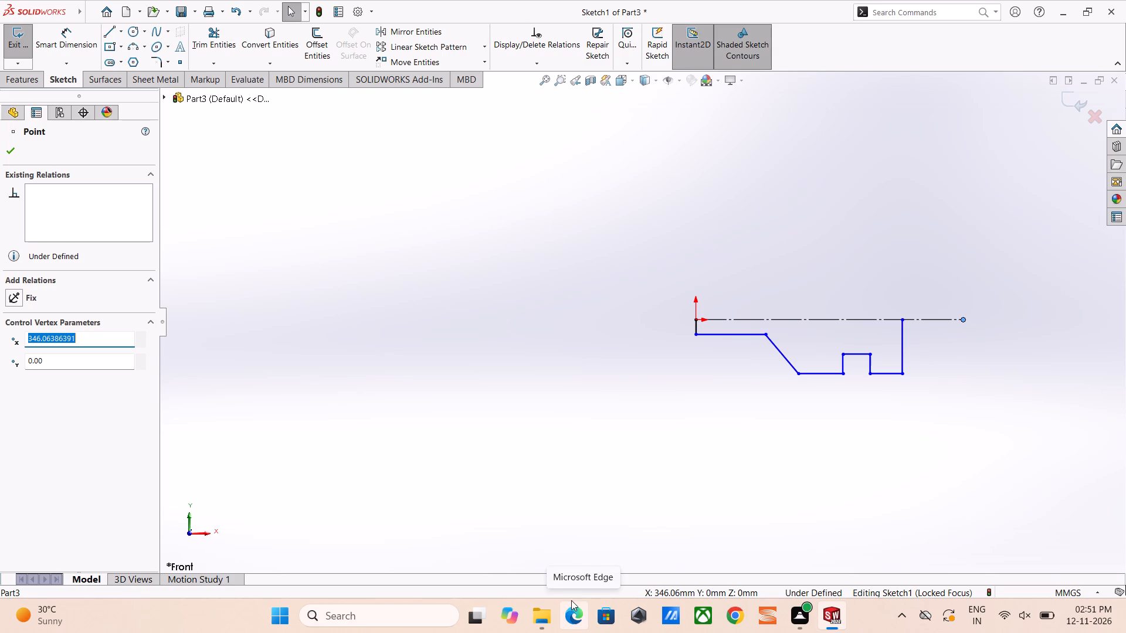
pyautogui.moveTo(406, 399); pyautogui.dragTo(408, 262, button='right')
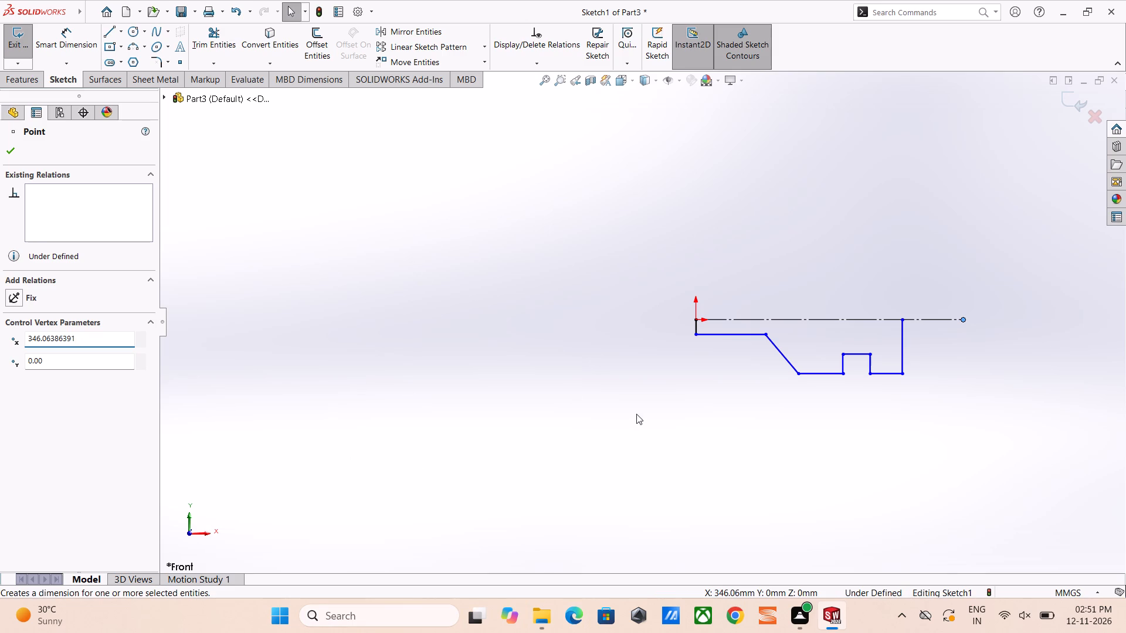
pyautogui.click(697, 325)
pyautogui.click(902, 345)
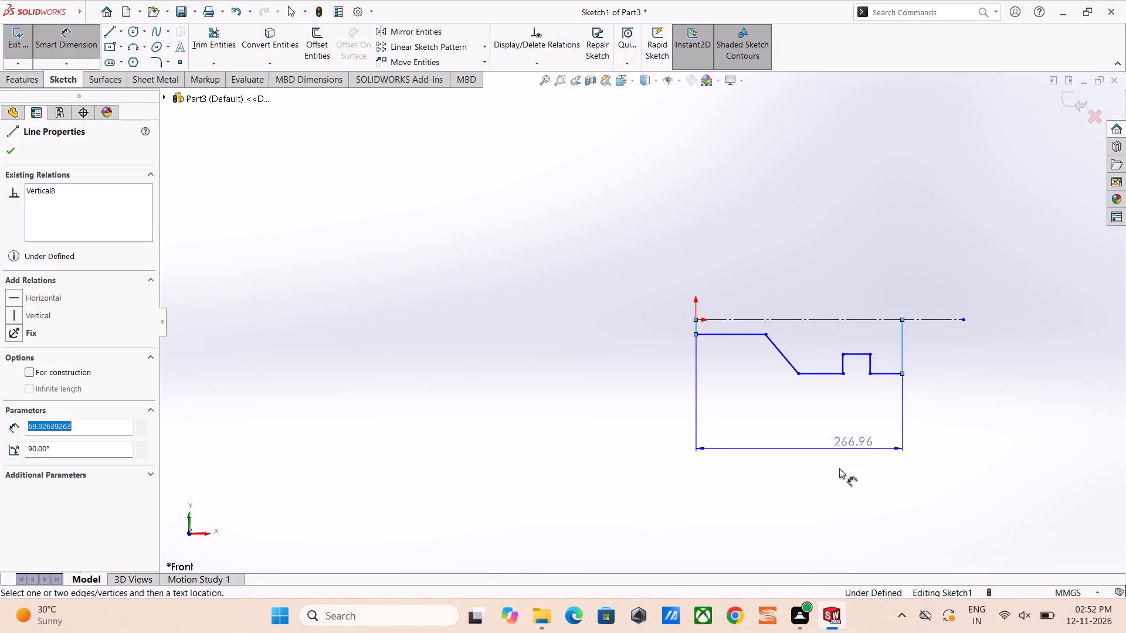
pyautogui.click(822, 470)
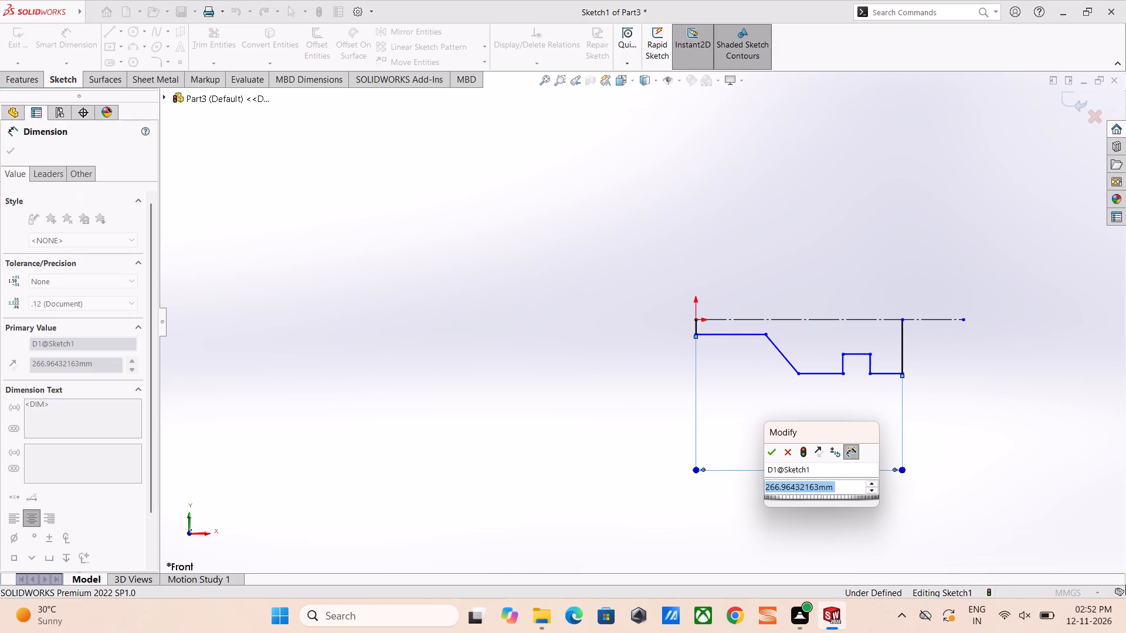
pyautogui.write('41.5')
pyautogui.press('Return')
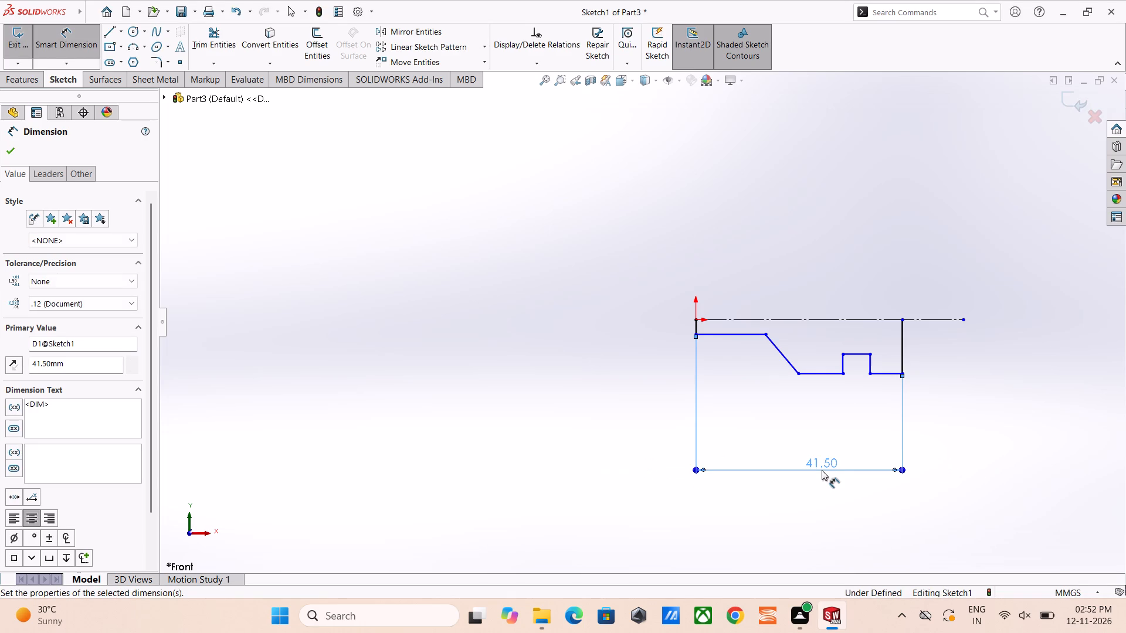
# Dimension the distance from the origin-end vertical line to the start of the slanted shoulder as 12 mm.
pyautogui.click(694, 325)
pyautogui.click(767, 334)
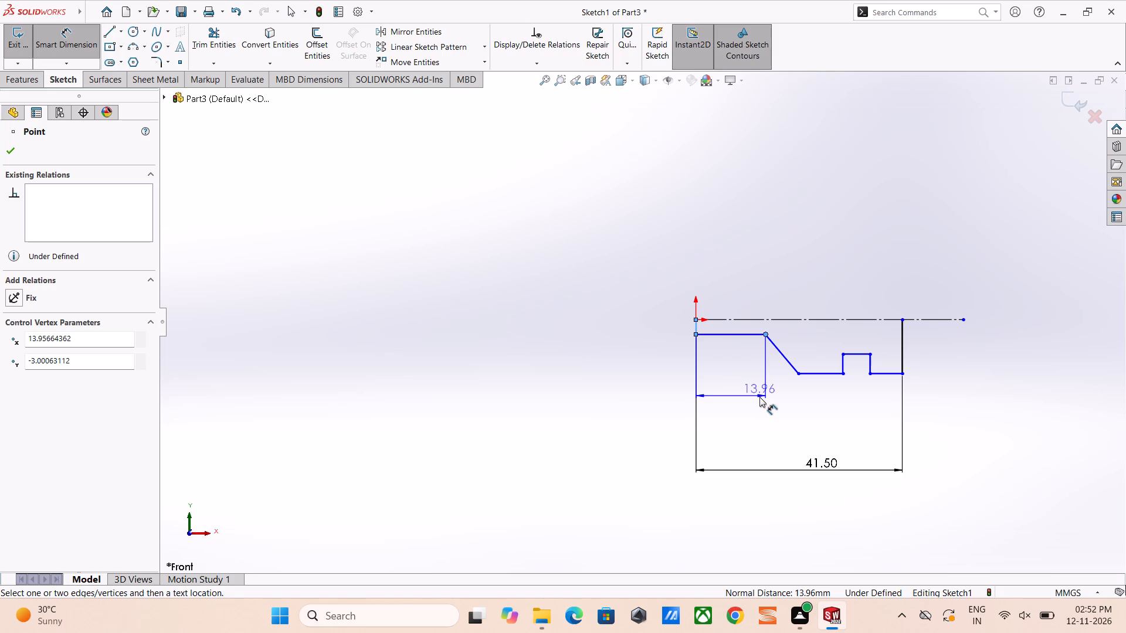
pyautogui.click(759, 397)
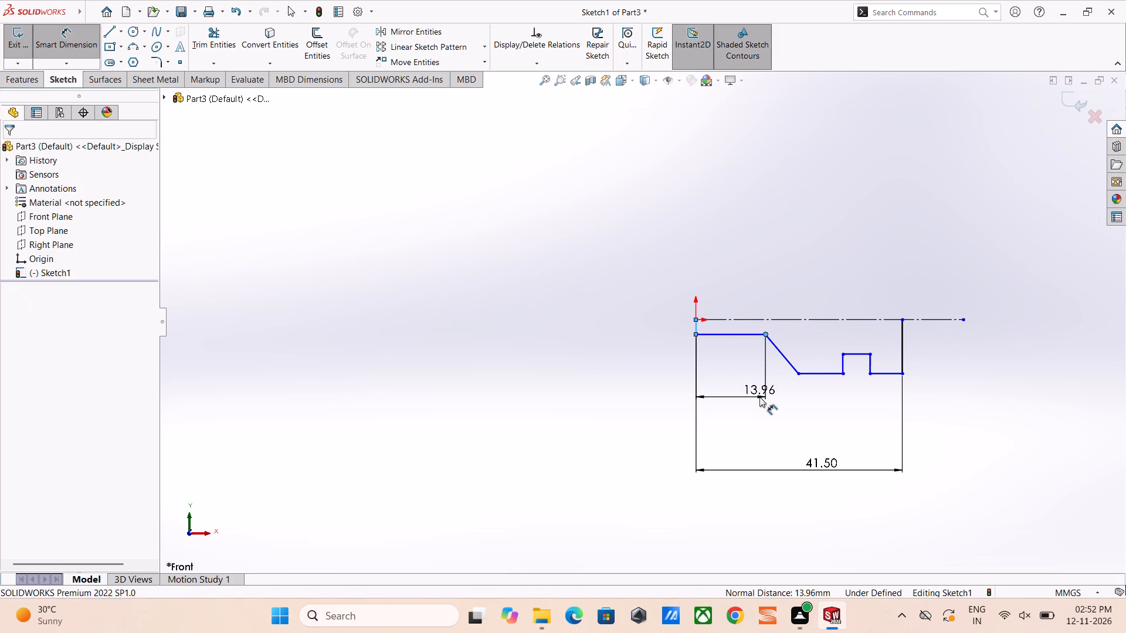
pyautogui.write('12')
pyautogui.press('Return')
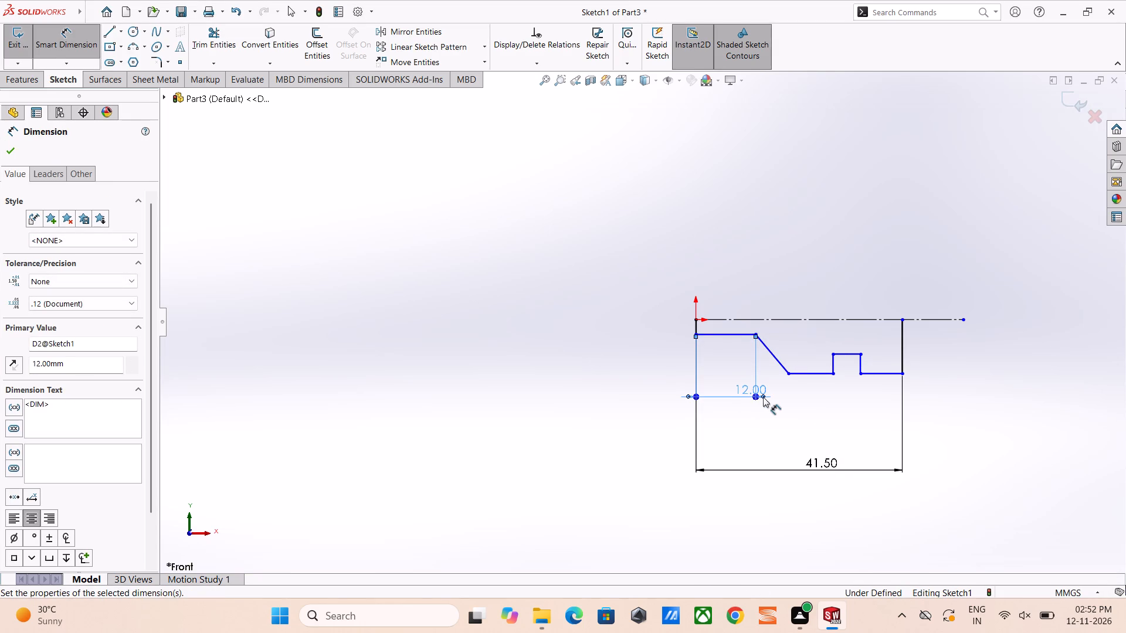
pyautogui.click(839, 412)
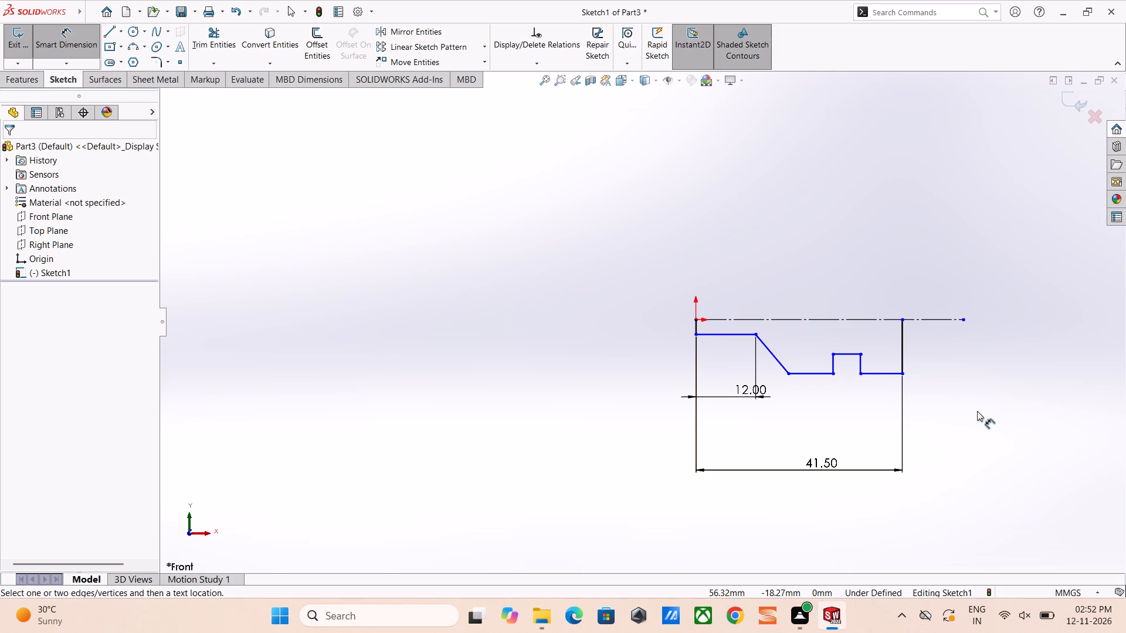
# Dimension the end collar's bottom line as 8 mm and the adjacent groove's width as 5 mm.
pyautogui.click(874, 375)
pyautogui.click(876, 407)
pyautogui.press('8')
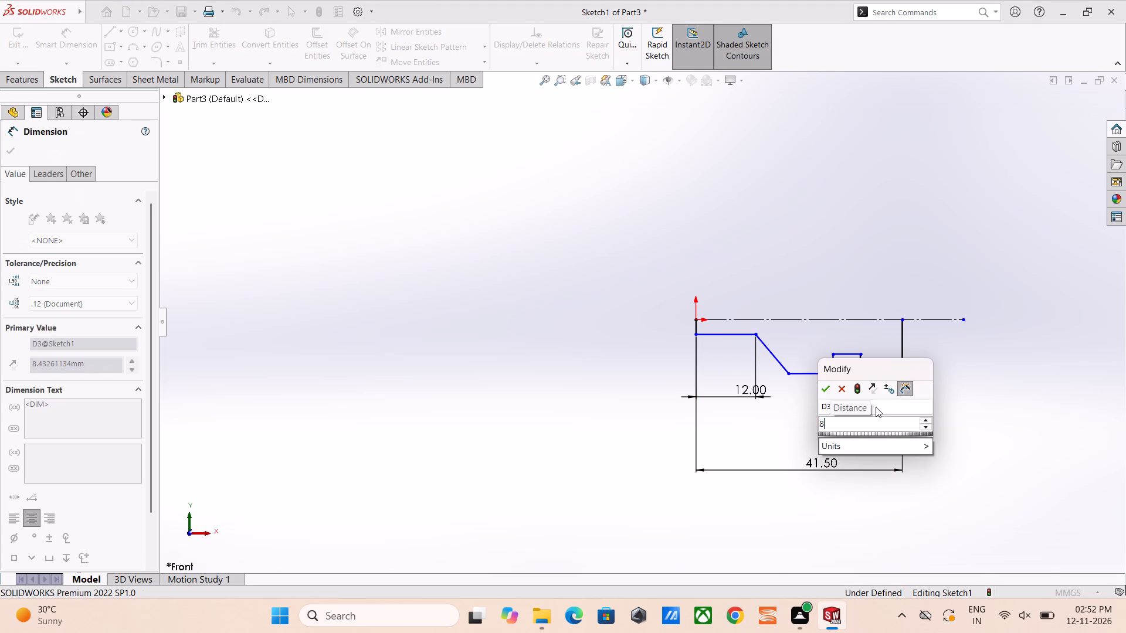
pyautogui.press('Return')
pyautogui.click(847, 355)
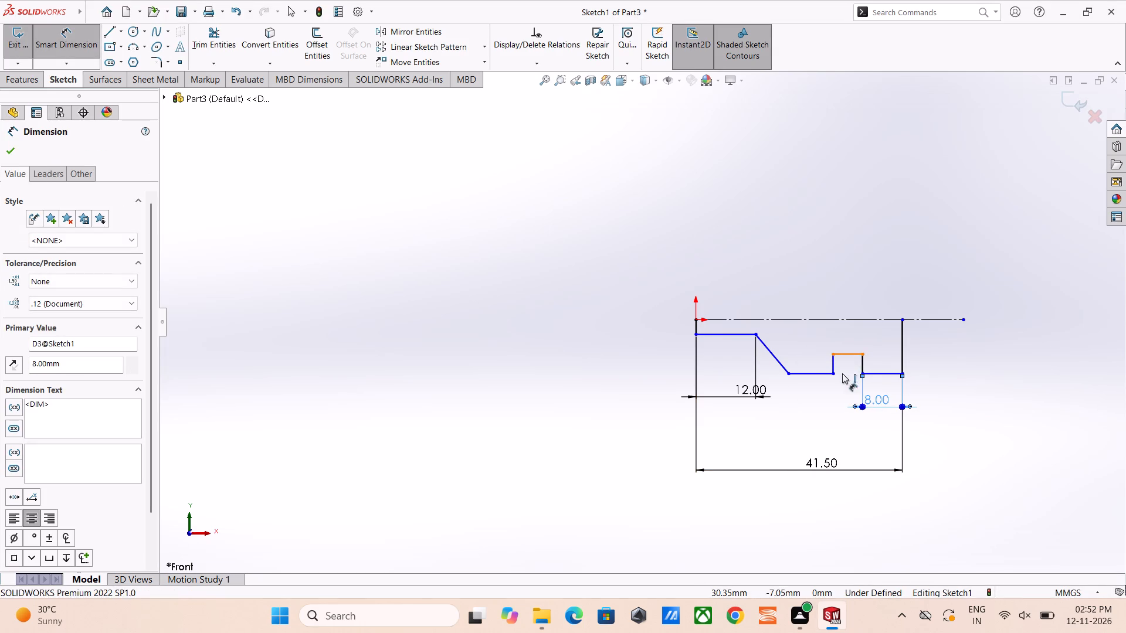
pyautogui.click(847, 404)
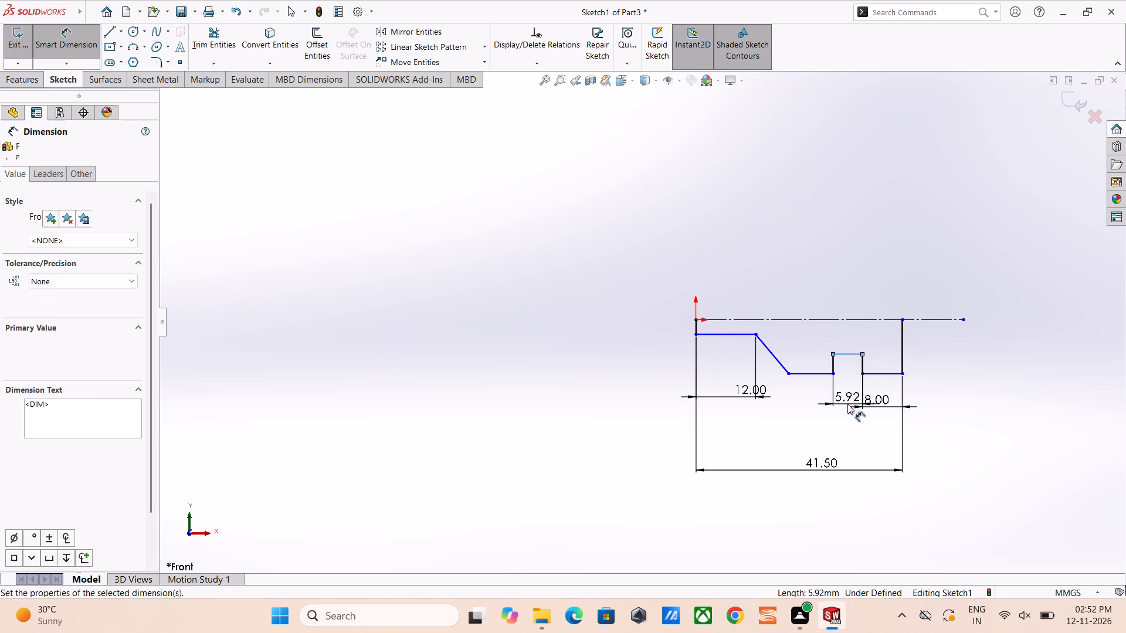
pyautogui.press('5')
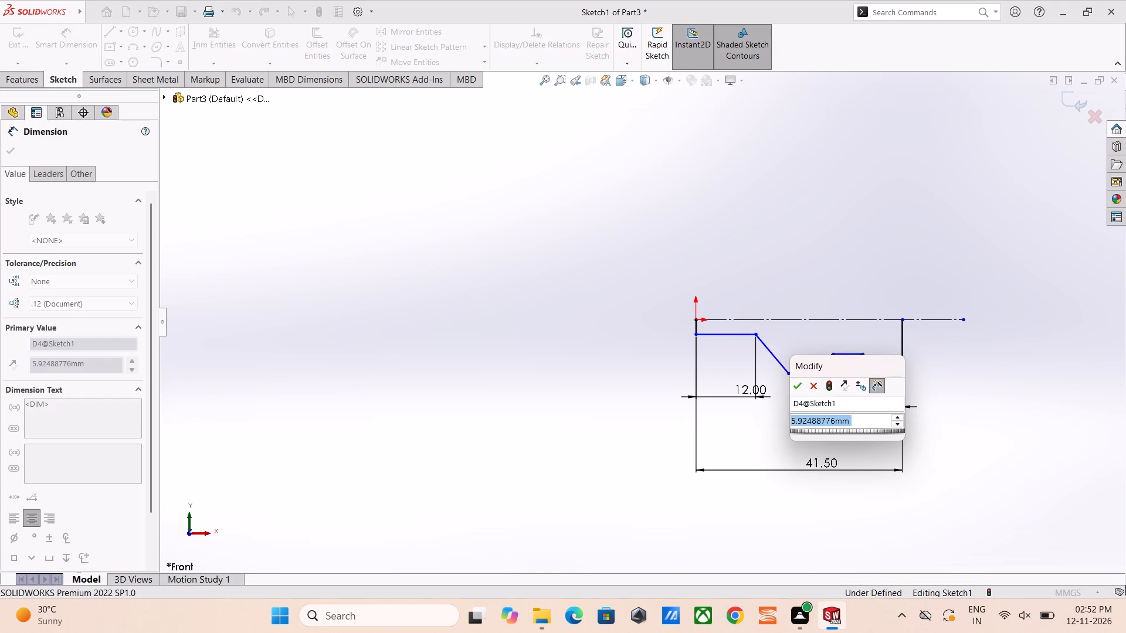
pyautogui.press('Return')
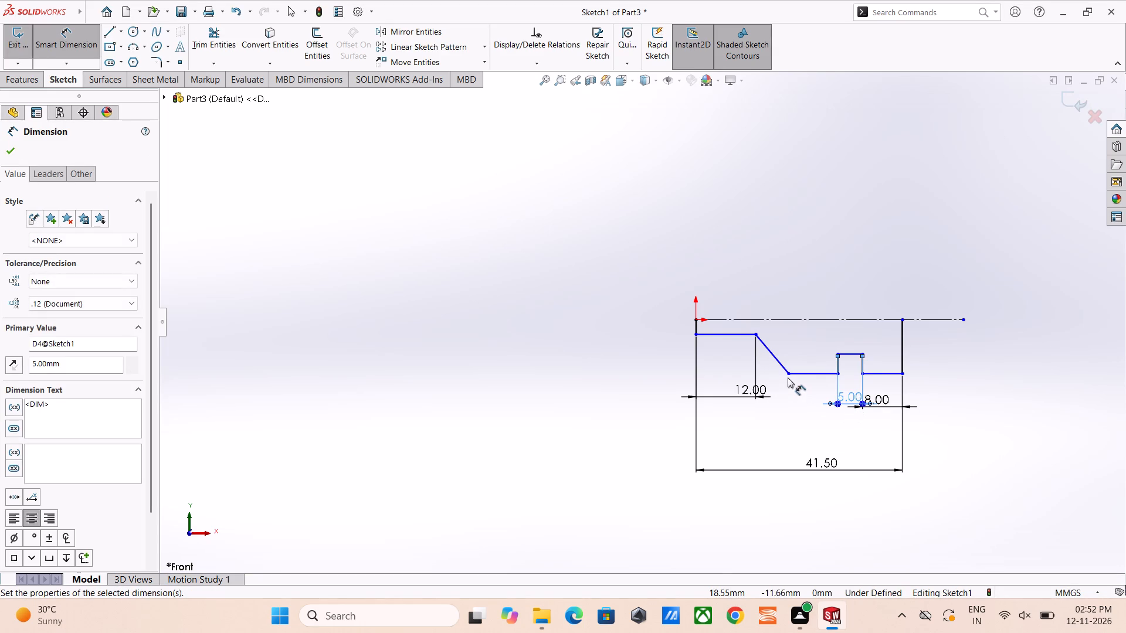
# Dimension the distance from the slanted shoulder's lower corner to the far end line as 23.5 mm.
pyautogui.click(790, 373)
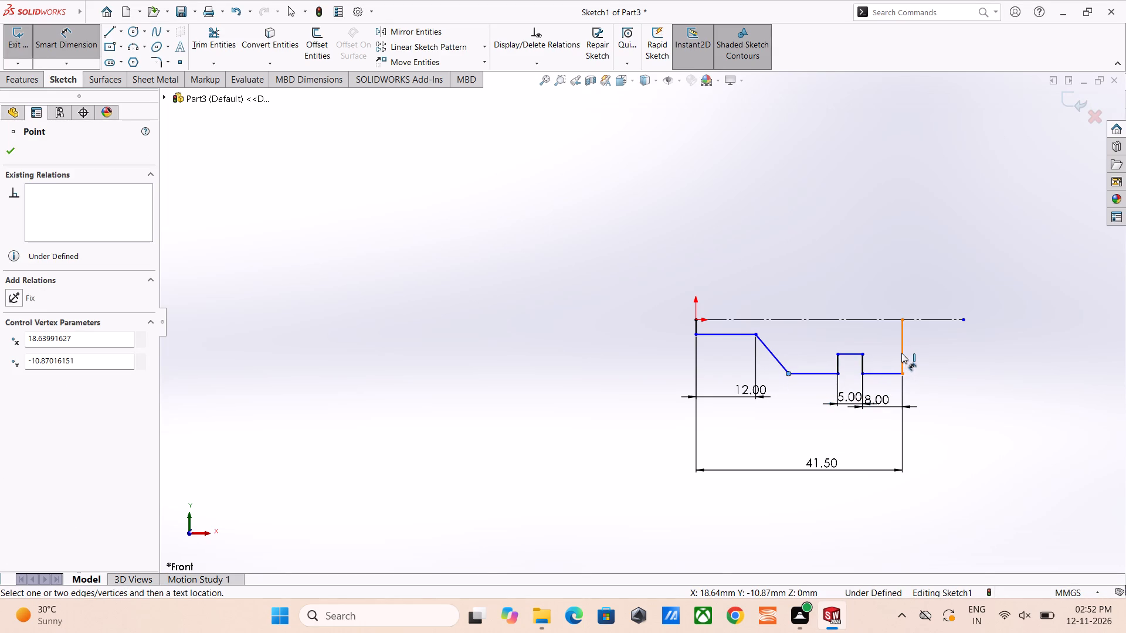
pyautogui.click(901, 353)
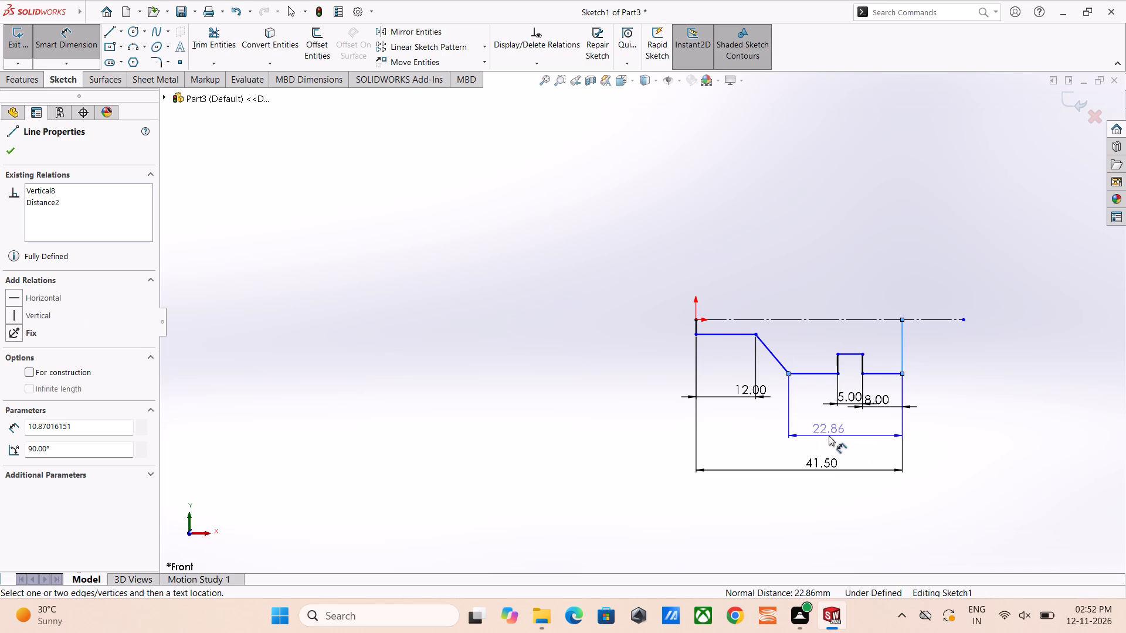
pyautogui.click(829, 435)
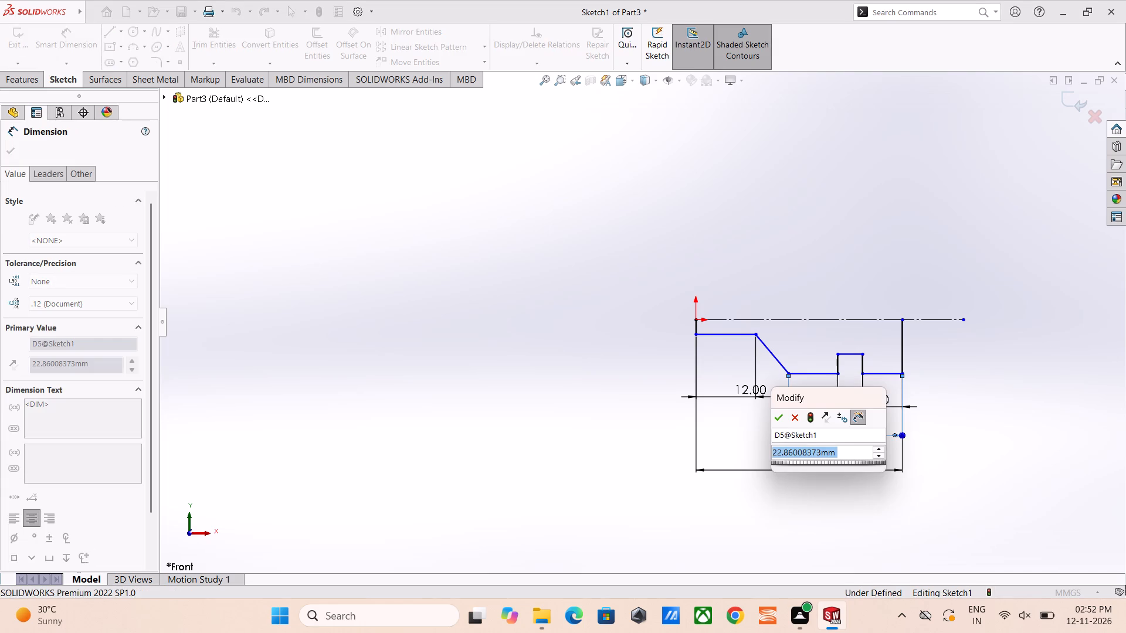
pyautogui.write('23.5')
pyautogui.press('Return')
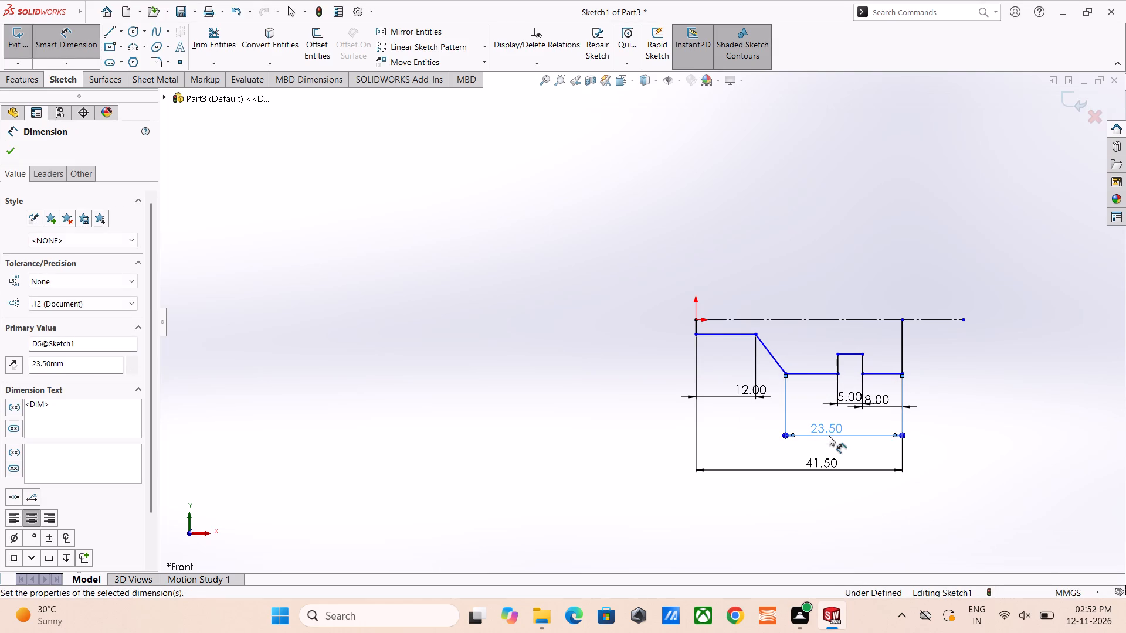
# Dimension the angle between the slanted shoulder and the 12 mm horizontal line as 135°.
pyautogui.click(742, 333)
pyautogui.click(770, 353)
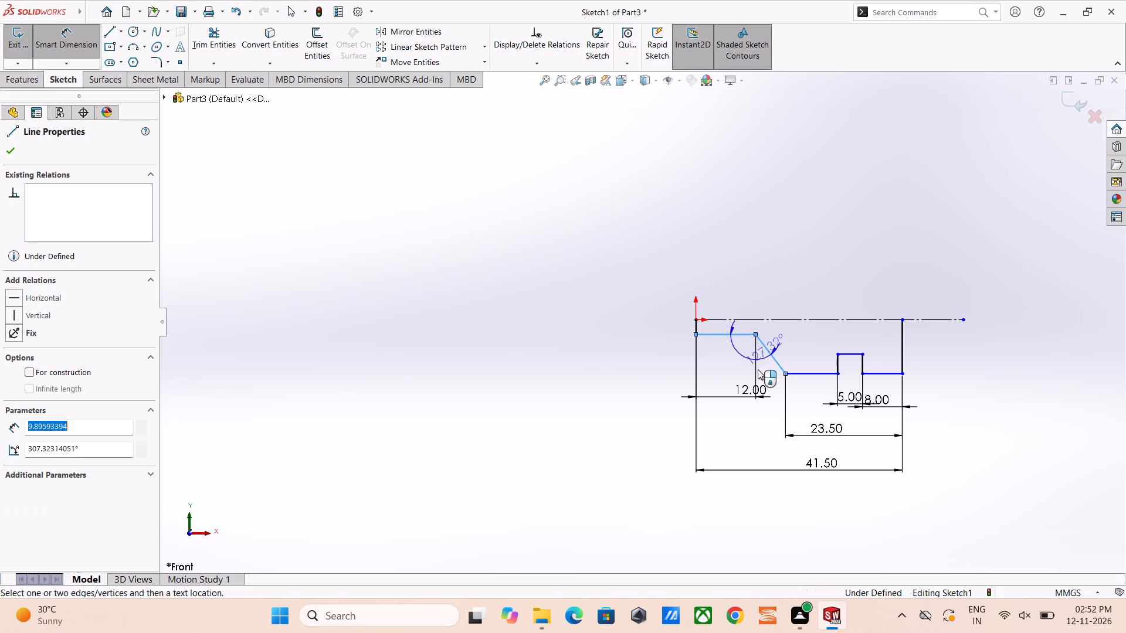
pyautogui.click(745, 371)
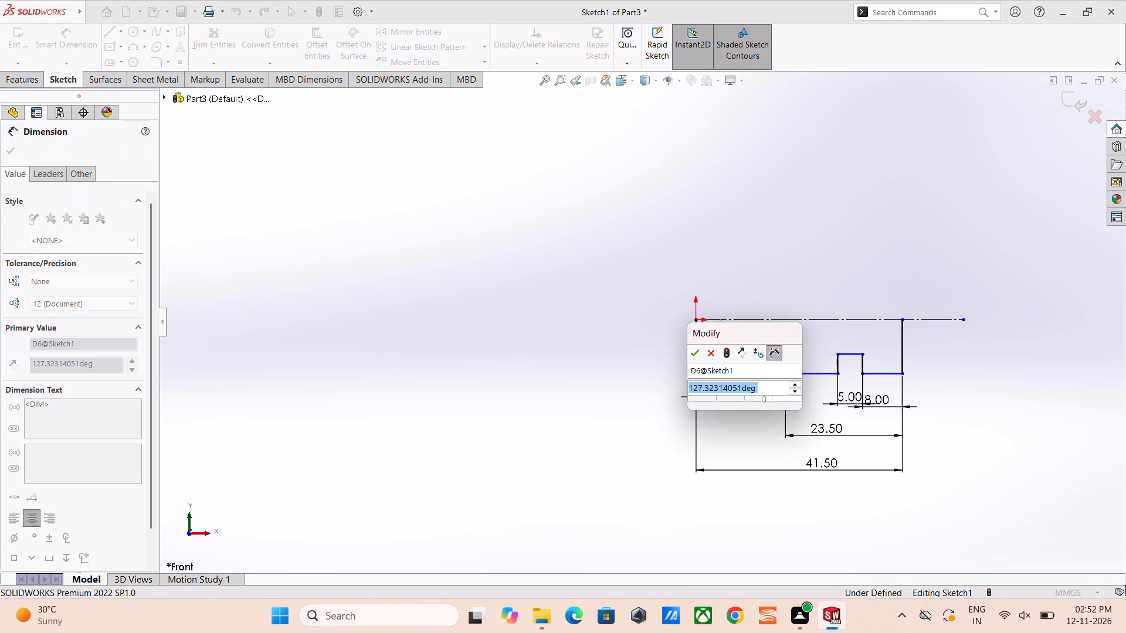
pyautogui.write('135')
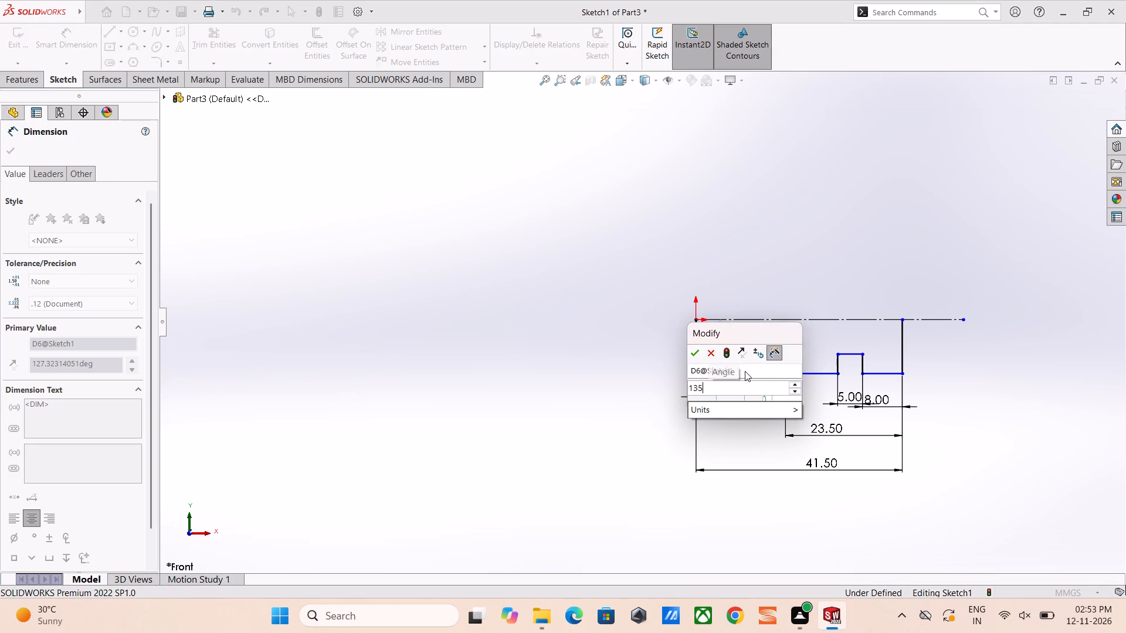
pyautogui.press('Return')
pyautogui.click(928, 383)
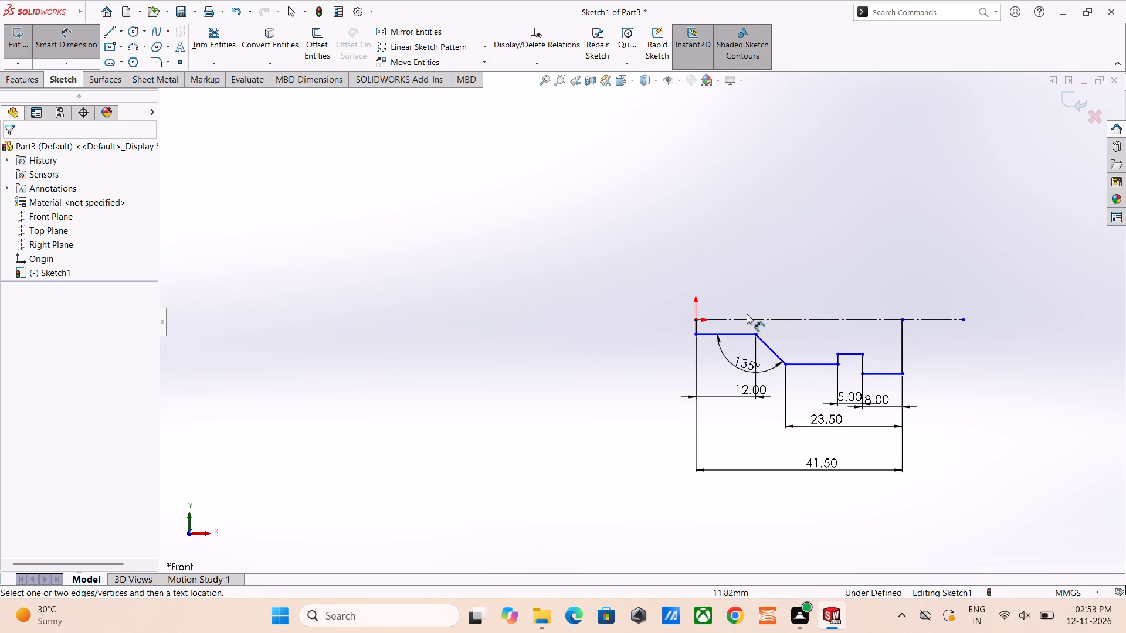
pyautogui.press('Escape')
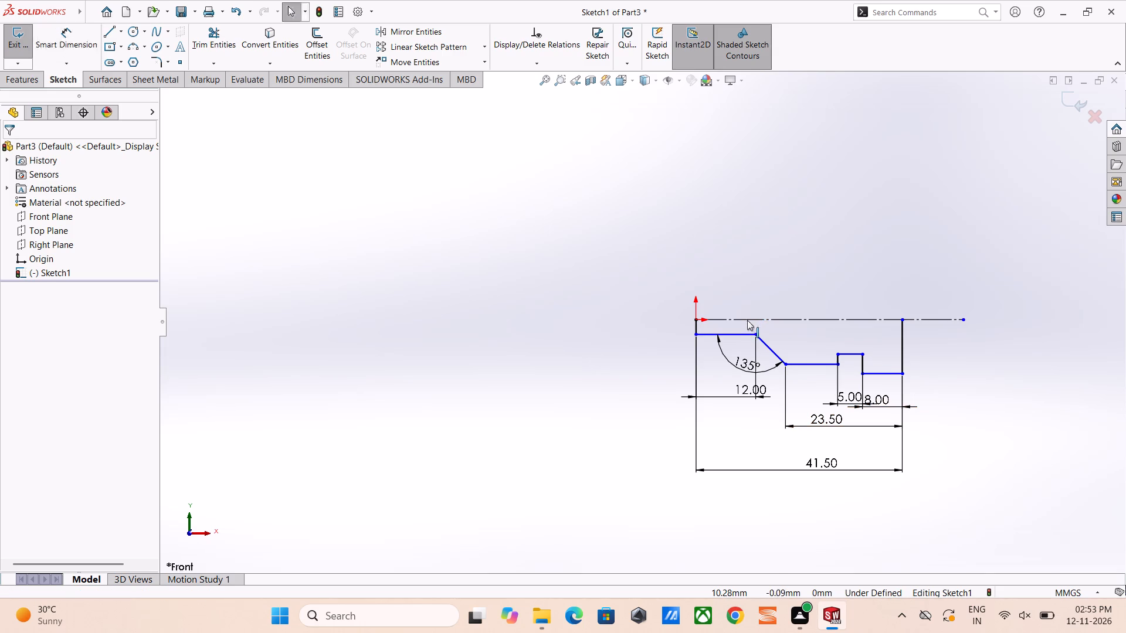
# Delete the horizontal construction axis.
pyautogui.click(747, 320)
pyautogui.press('Delete')
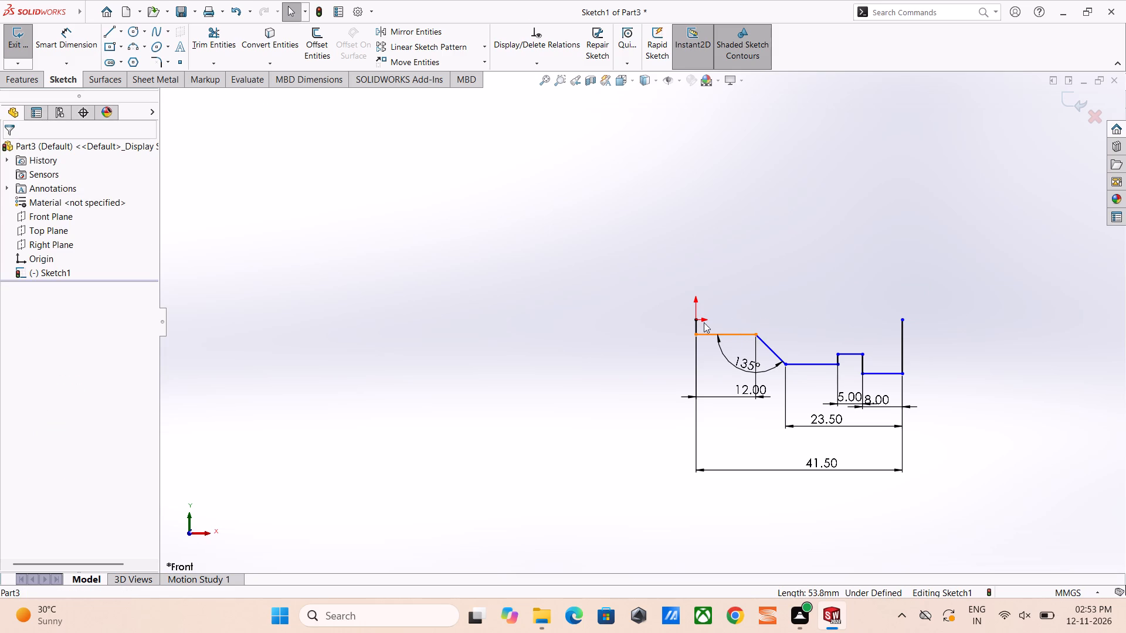
# Delete the coincident relation that ties the profile's starting endpoint to the origin.
pyautogui.click(696, 320)
pyautogui.press('Delete')
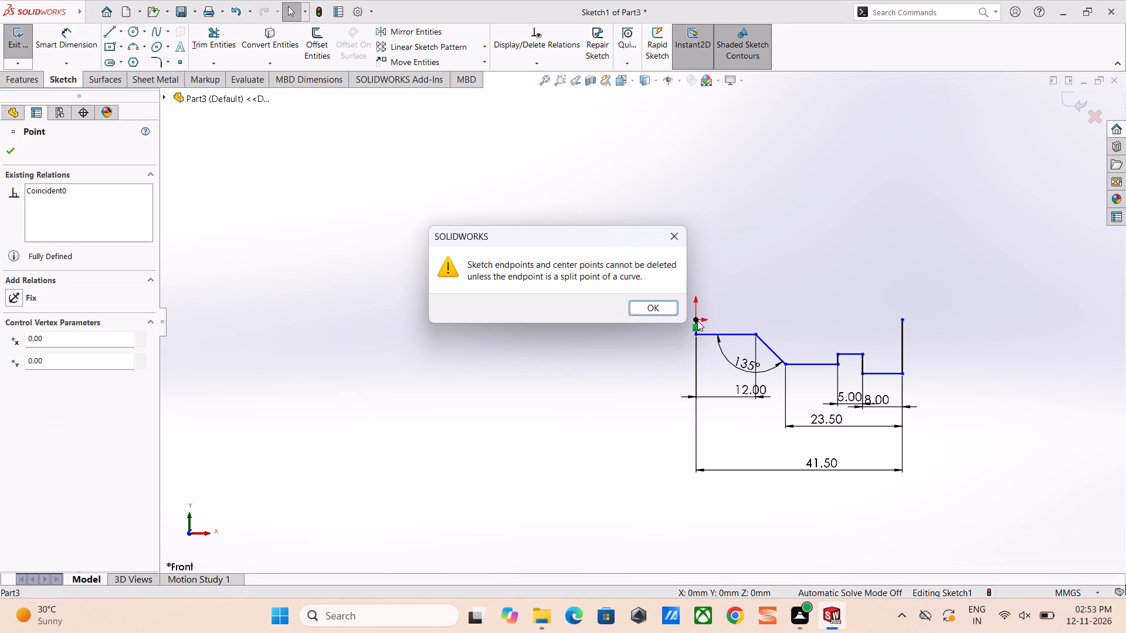
pyautogui.click(744, 304)
pyautogui.click(668, 311)
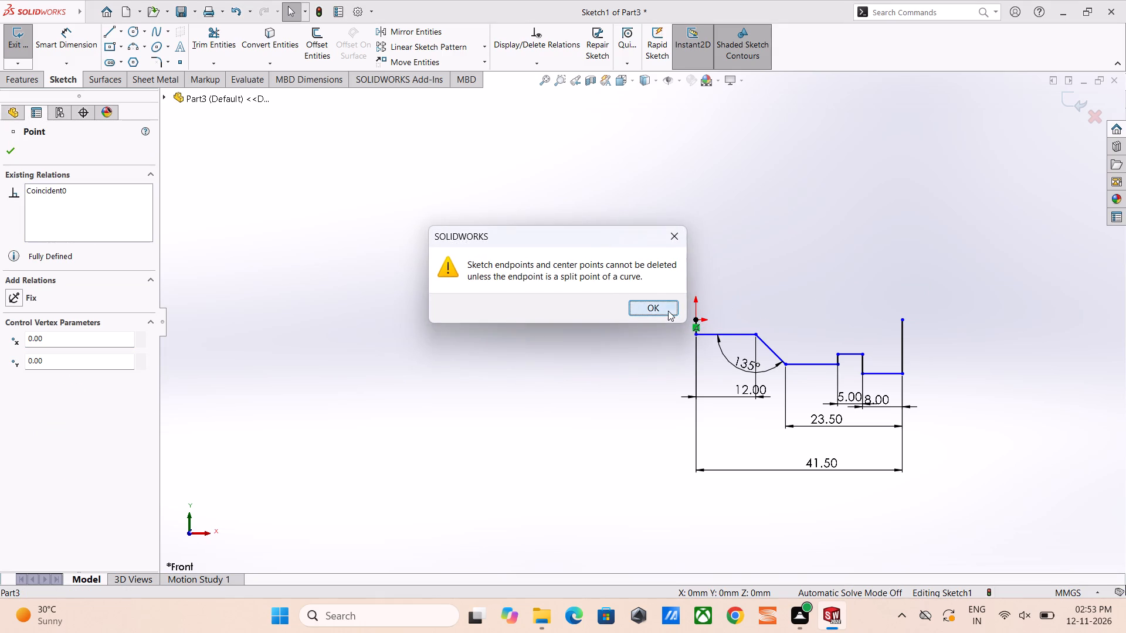
pyautogui.moveTo(696, 320); pyautogui.dragTo(696, 328)
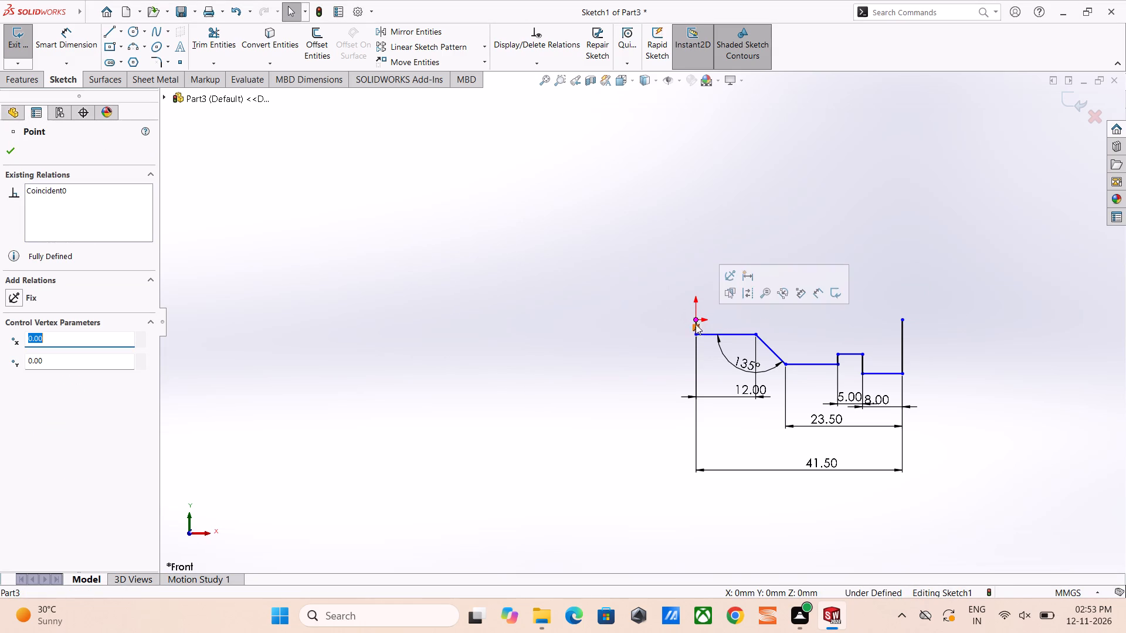
pyautogui.click(762, 253)
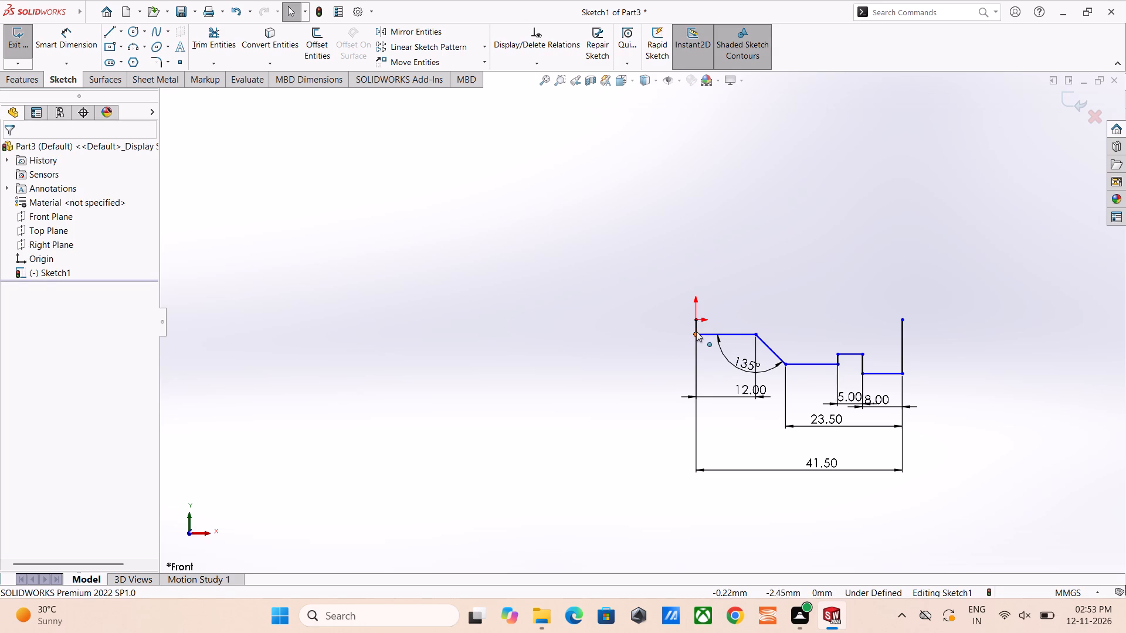
pyautogui.click(696, 331)
pyautogui.click(697, 328)
pyautogui.press('Delete')
# Shift the freed profile horizontally off the origin, keeping its open ends level with it and placing the far endpoint at about X 39.9 mm.
pyautogui.moveTo(694, 320); pyautogui.dragTo(697, 308)
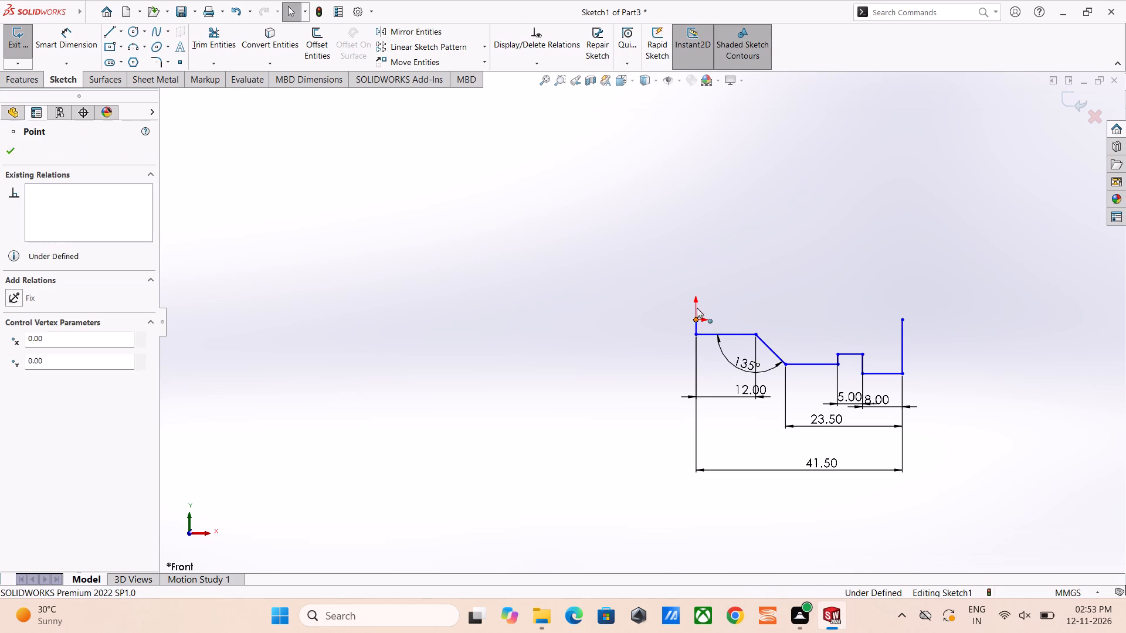
pyautogui.moveTo(697, 308); pyautogui.dragTo(696, 333)
pyautogui.moveTo(695, 320); pyautogui.dragTo(696, 275)
pyautogui.click(668, 317)
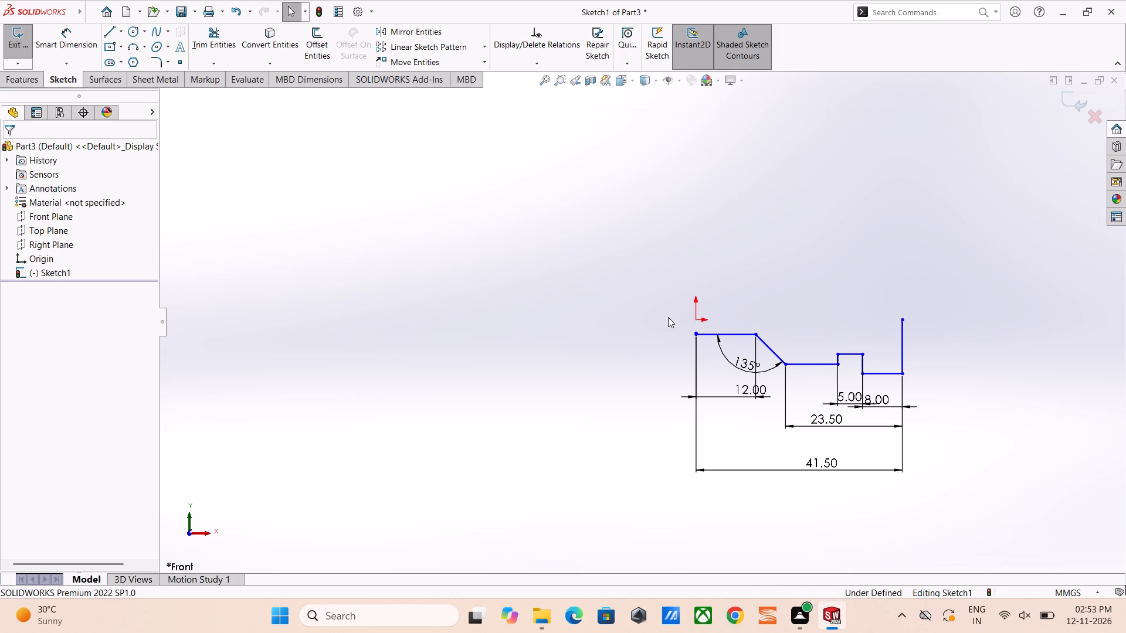
pyautogui.moveTo(697, 332); pyautogui.dragTo(692, 305)
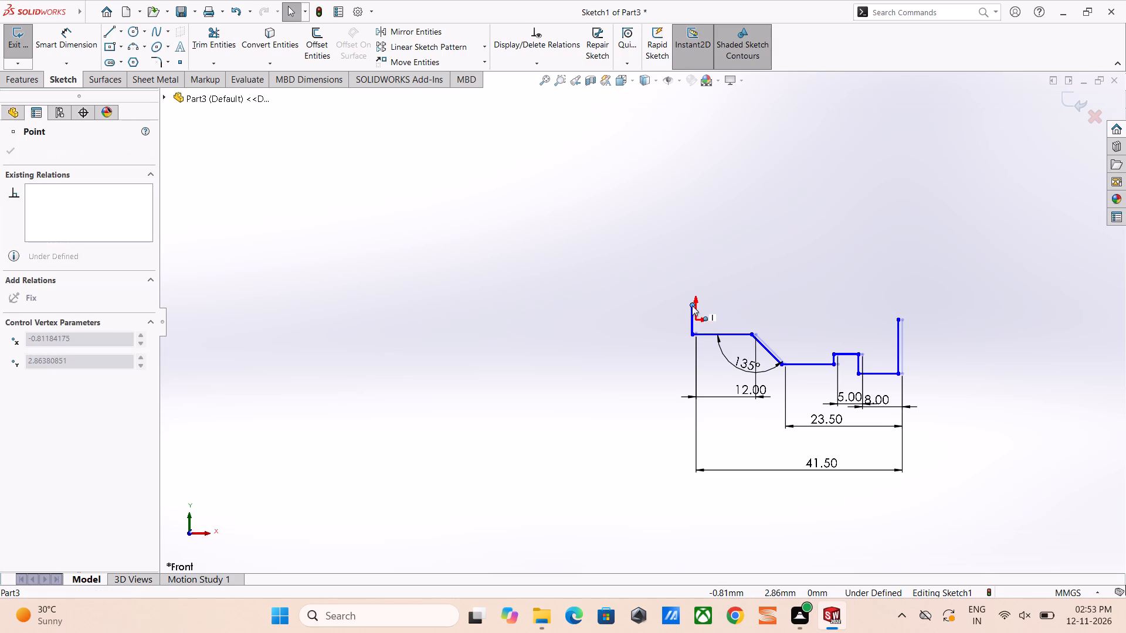
pyautogui.moveTo(692, 305); pyautogui.dragTo(711, 319)
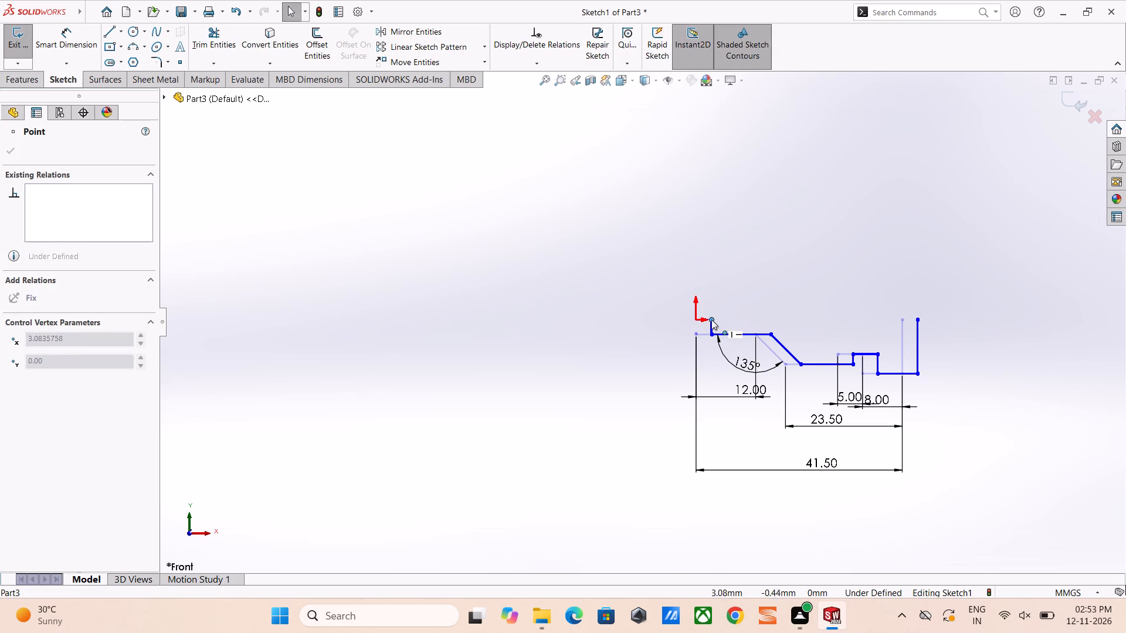
pyautogui.moveTo(711, 319); pyautogui.dragTo(688, 320)
pyautogui.click(895, 322)
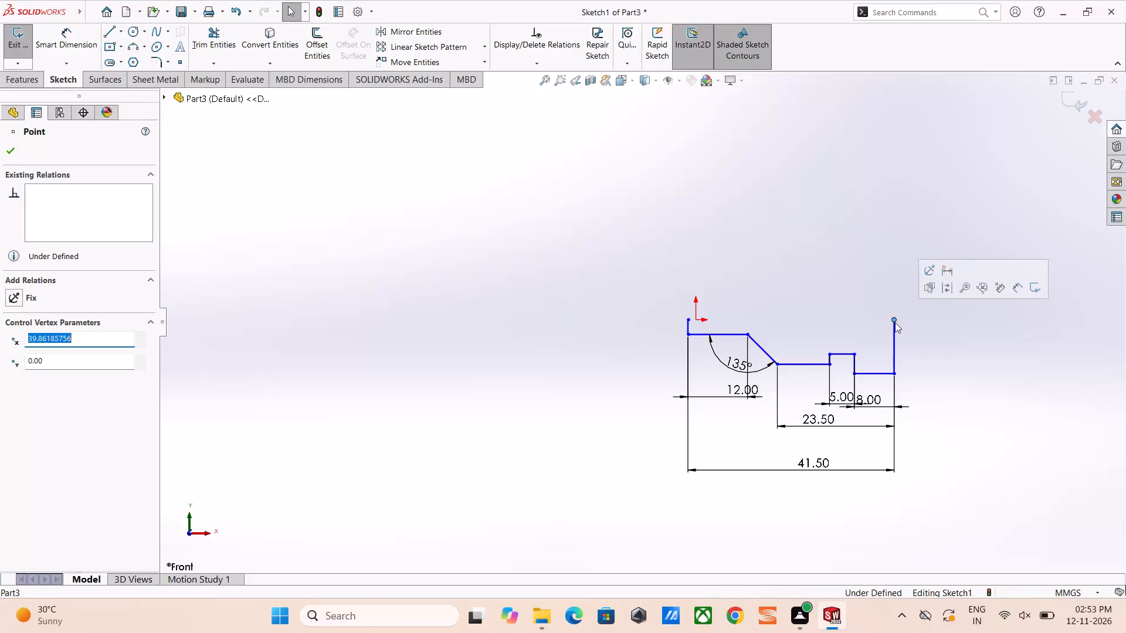
pyautogui.click(894, 320)
pyautogui.click(930, 326)
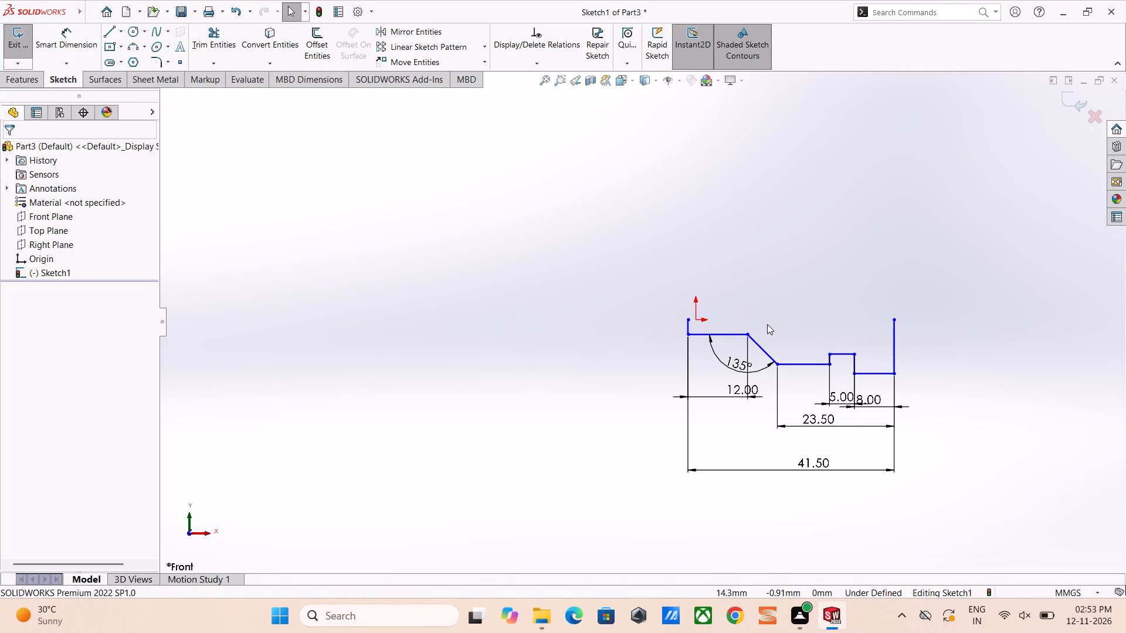
# Add a coincident relation between the profile's starting endpoint and the origin.
pyautogui.moveTo(687, 319); pyautogui.dragTo(696, 319)
pyautogui.click(690, 318)
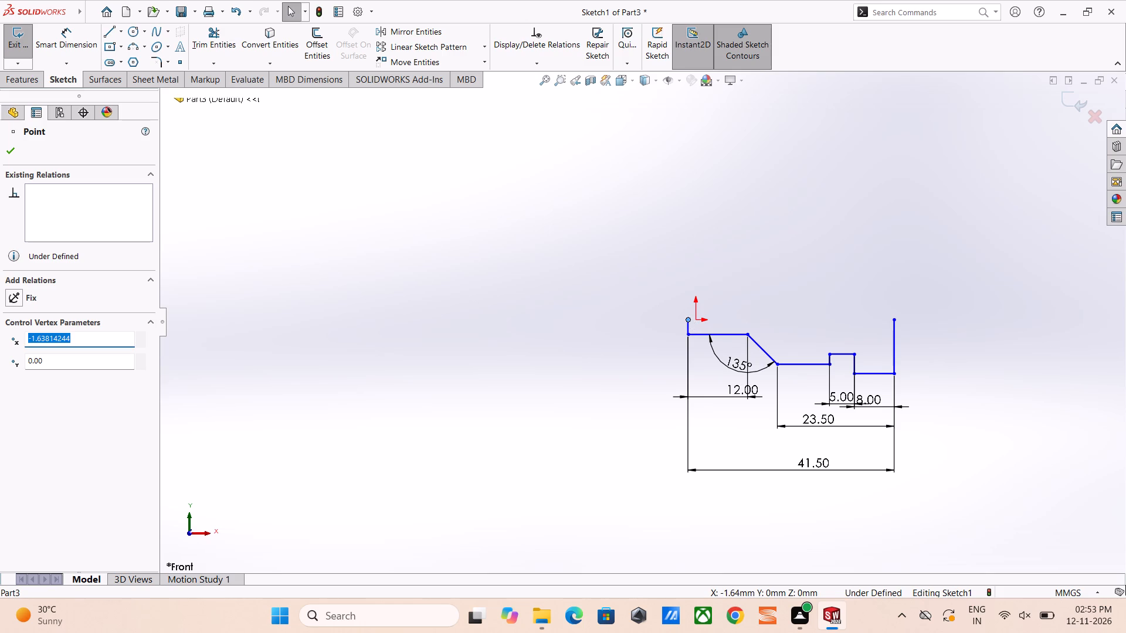
pyautogui.click(697, 320)
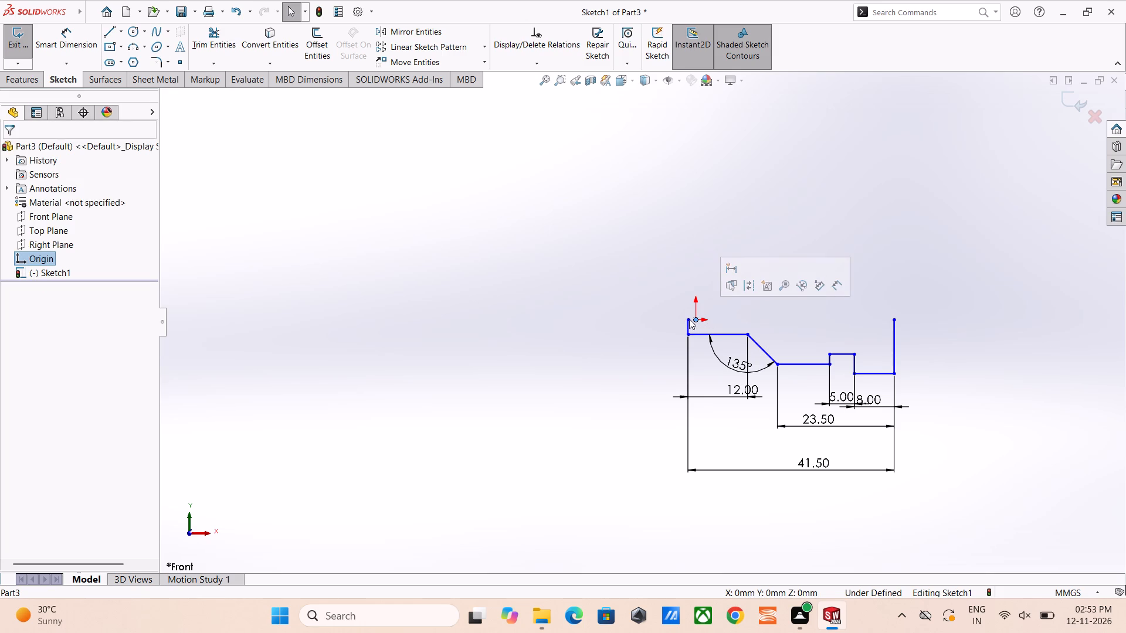
pyautogui.keyDown('shift'); pyautogui.click(688, 319); pyautogui.keyUp('shift')
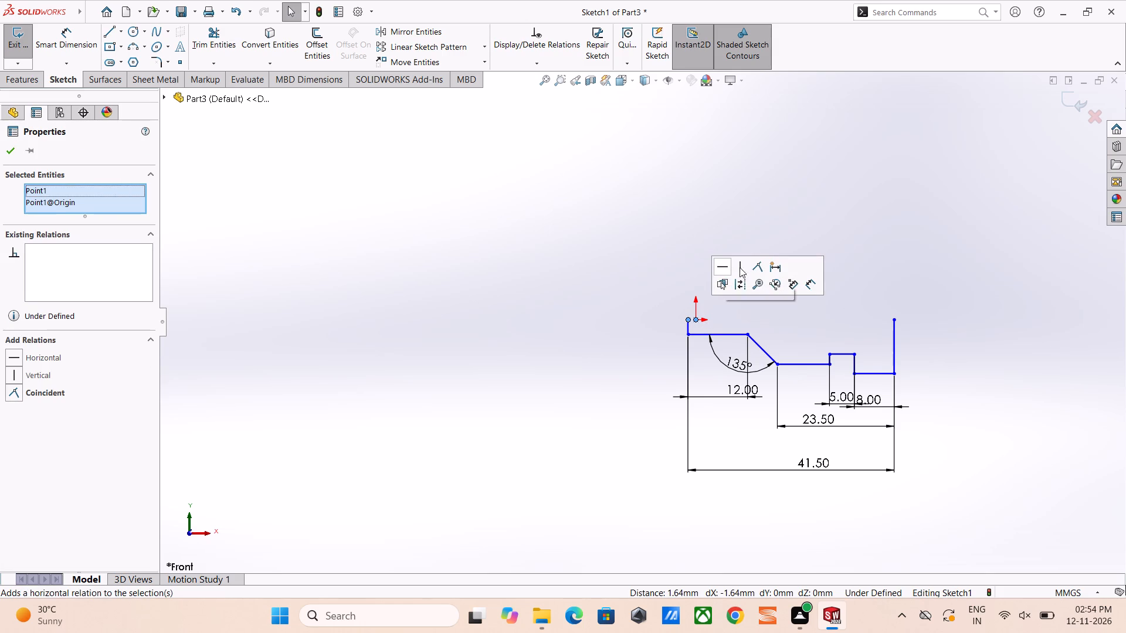
pyautogui.click(757, 264)
pyautogui.click(762, 216)
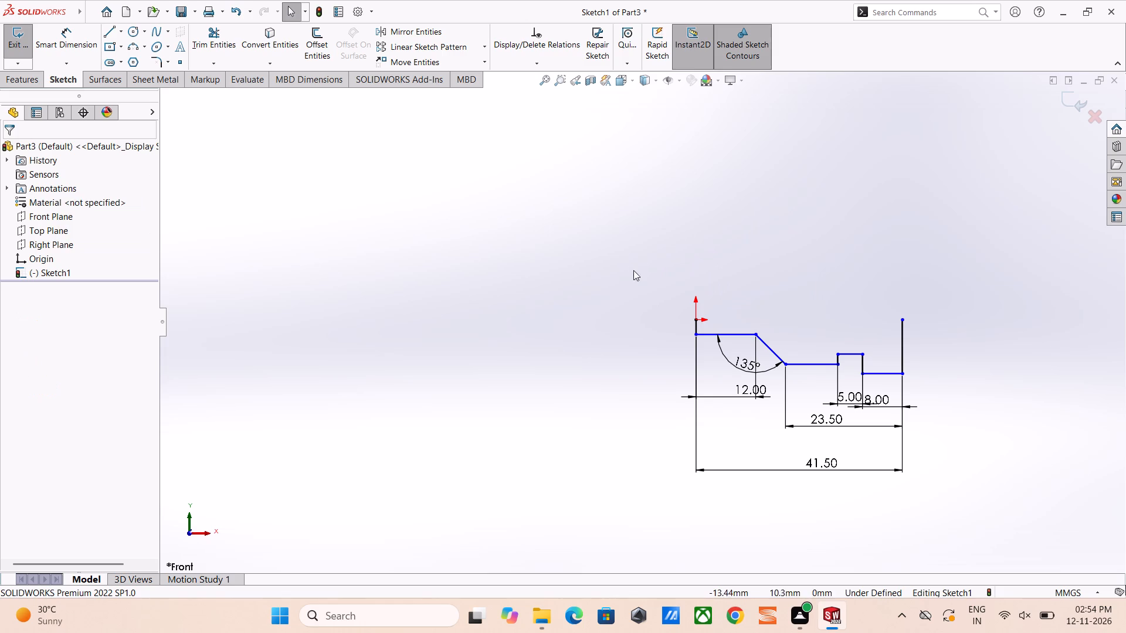
# Sketch a horizontal construction line about 86.5 mm long above the profile, extending past both of its ends.
pyautogui.moveTo(694, 265); pyautogui.dragTo(615, 271, button='right')
pyautogui.click(603, 251)
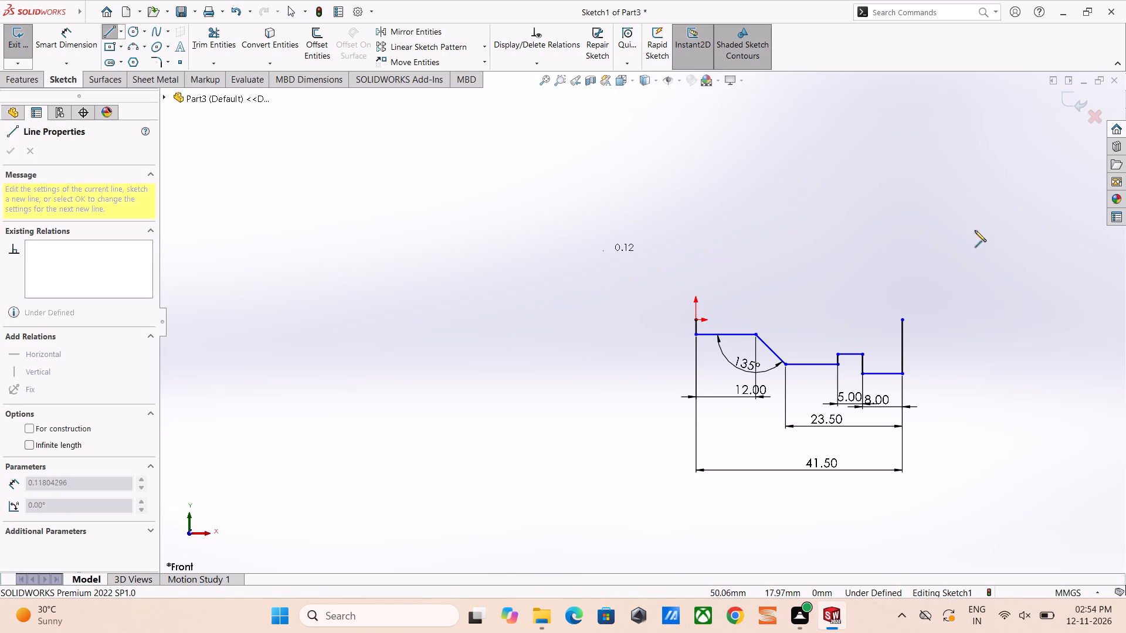
pyautogui.click(1033, 250)
pyautogui.rightClick(1033, 250)
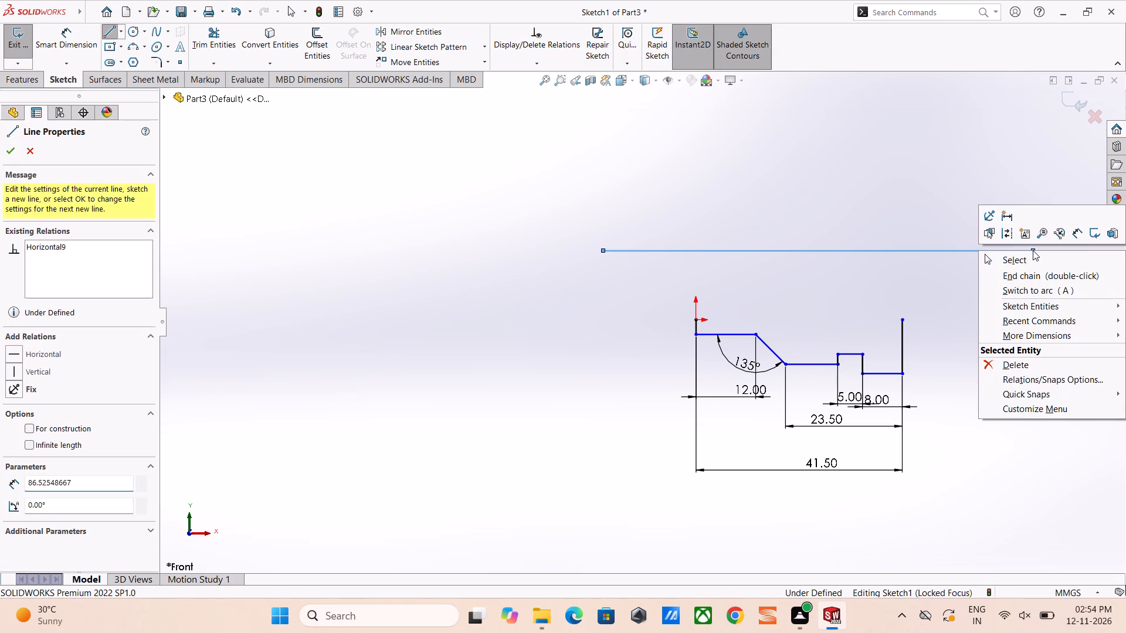
pyautogui.click(1012, 234)
pyautogui.click(964, 304)
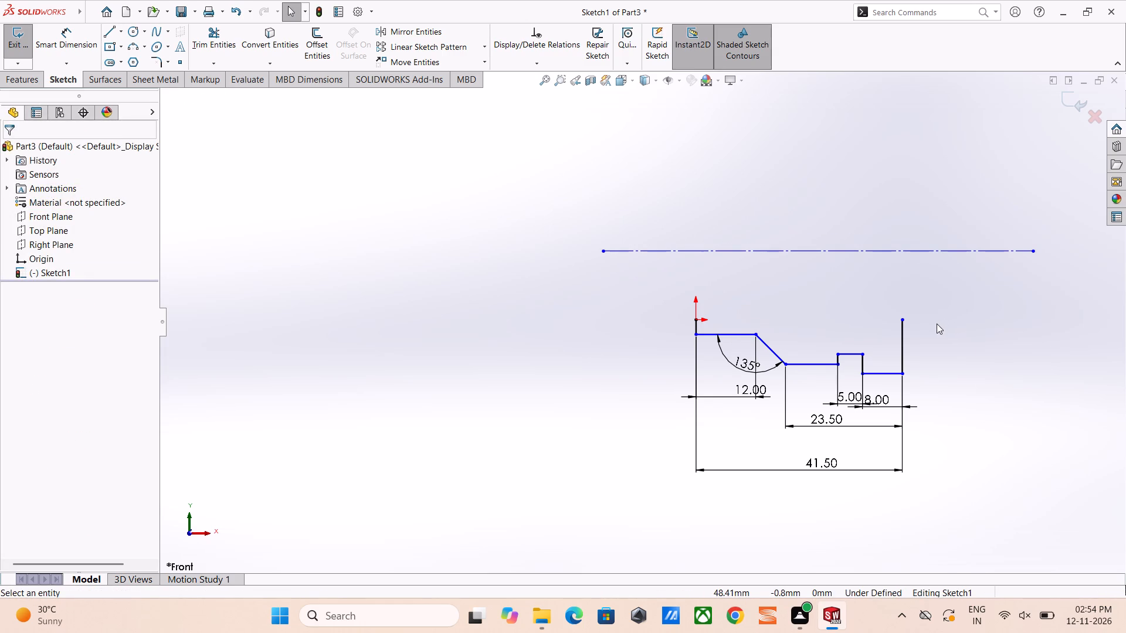
# Close the profile with a horizontal line from the origin to the far vertical edge's open endpoint.
pyautogui.moveTo(996, 388); pyautogui.dragTo(994, 387, button='right')
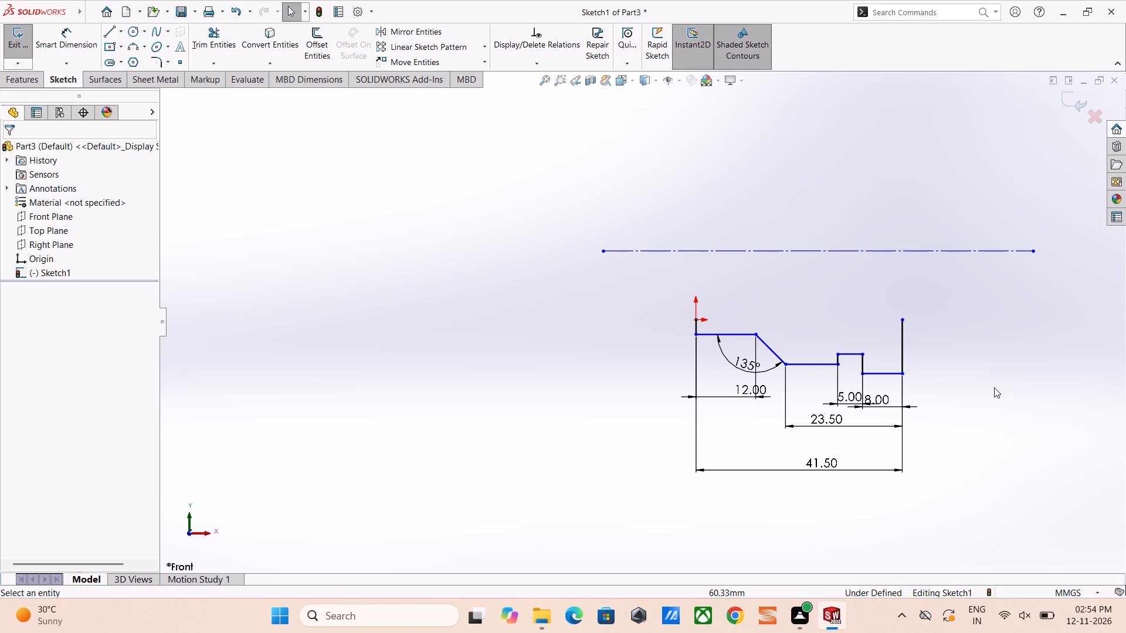
pyautogui.moveTo(994, 387); pyautogui.dragTo(883, 389, button='right')
pyautogui.click(694, 319)
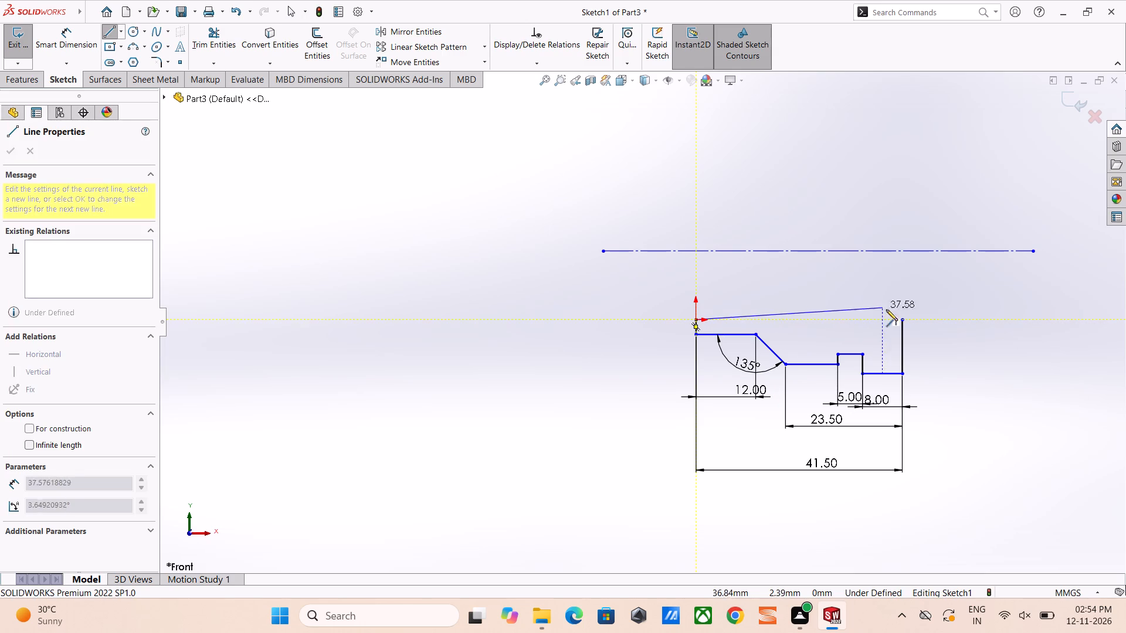
pyautogui.click(904, 321)
pyautogui.rightClick(904, 321)
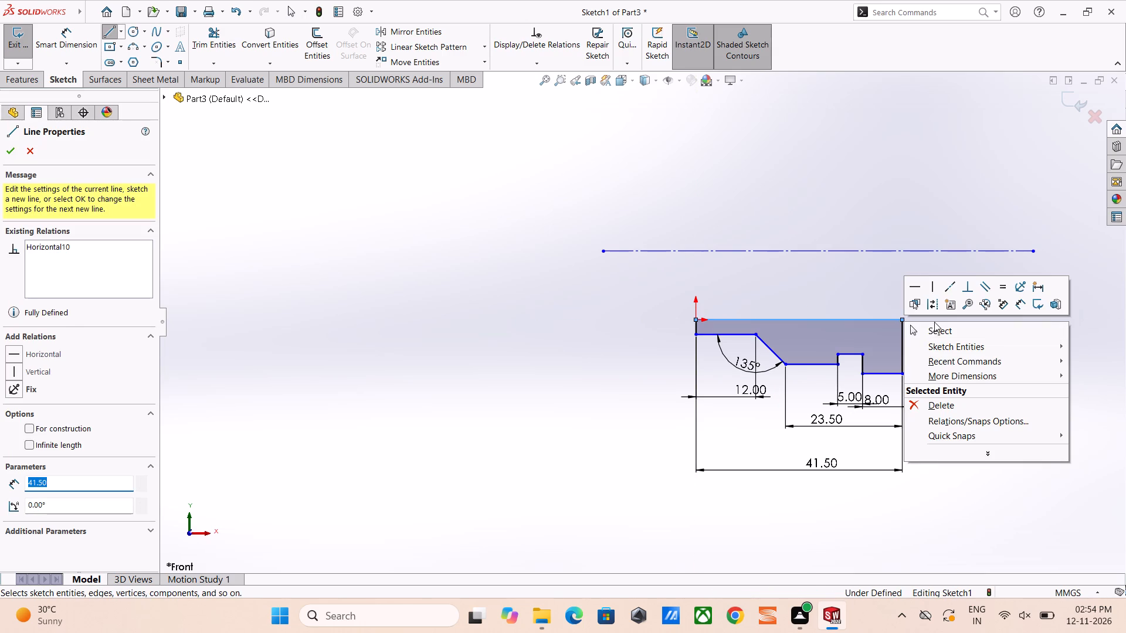
pyautogui.click(934, 329)
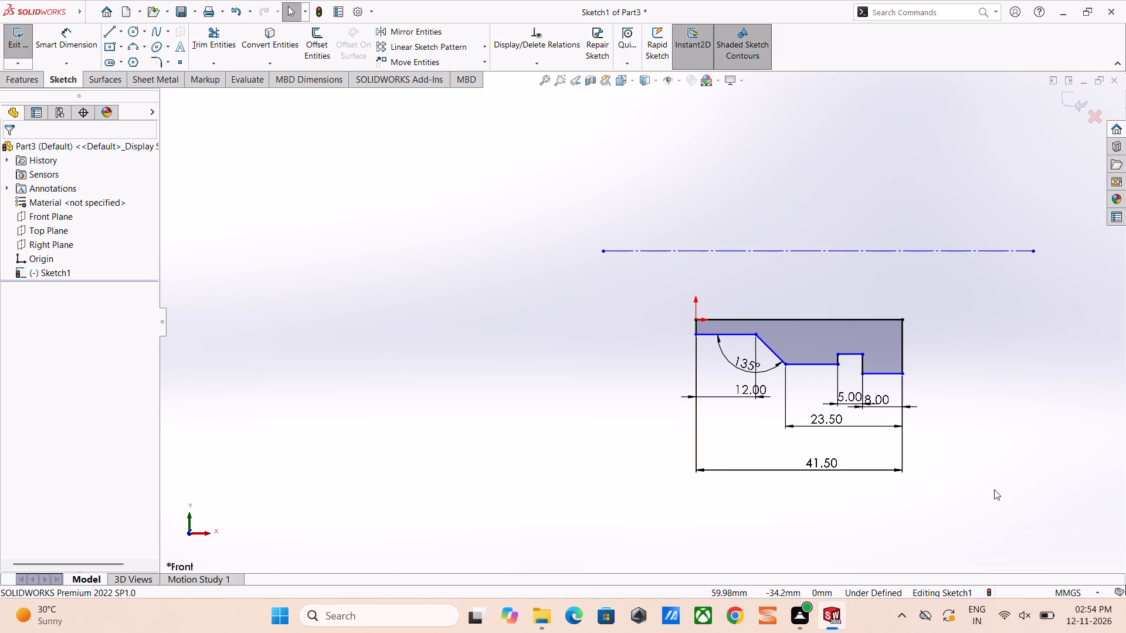
# Dimension the distance between the profile's closing line and the construction axis as 16/2 (8 mm).
pyautogui.moveTo(972, 423); pyautogui.dragTo(954, 330, button='right')
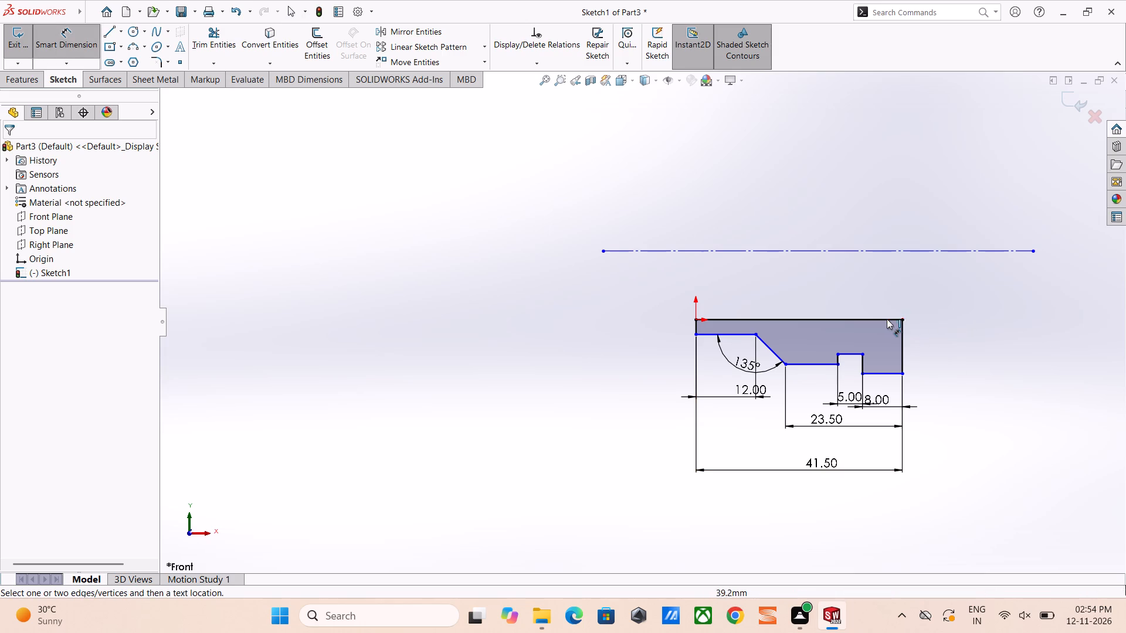
pyautogui.click(884, 319)
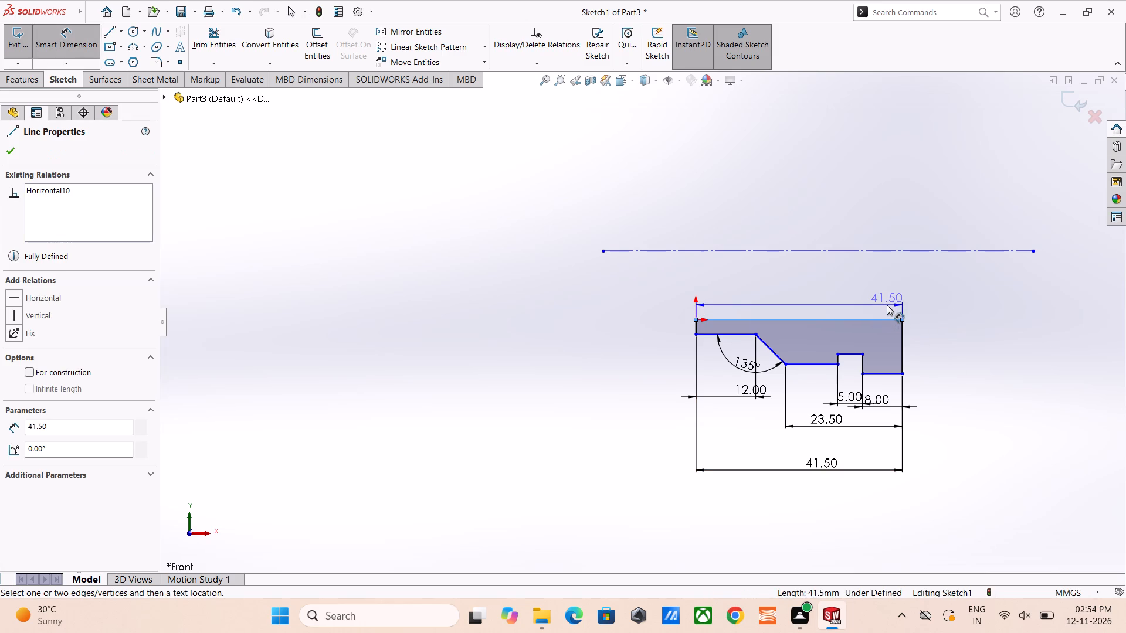
pyautogui.click(877, 251)
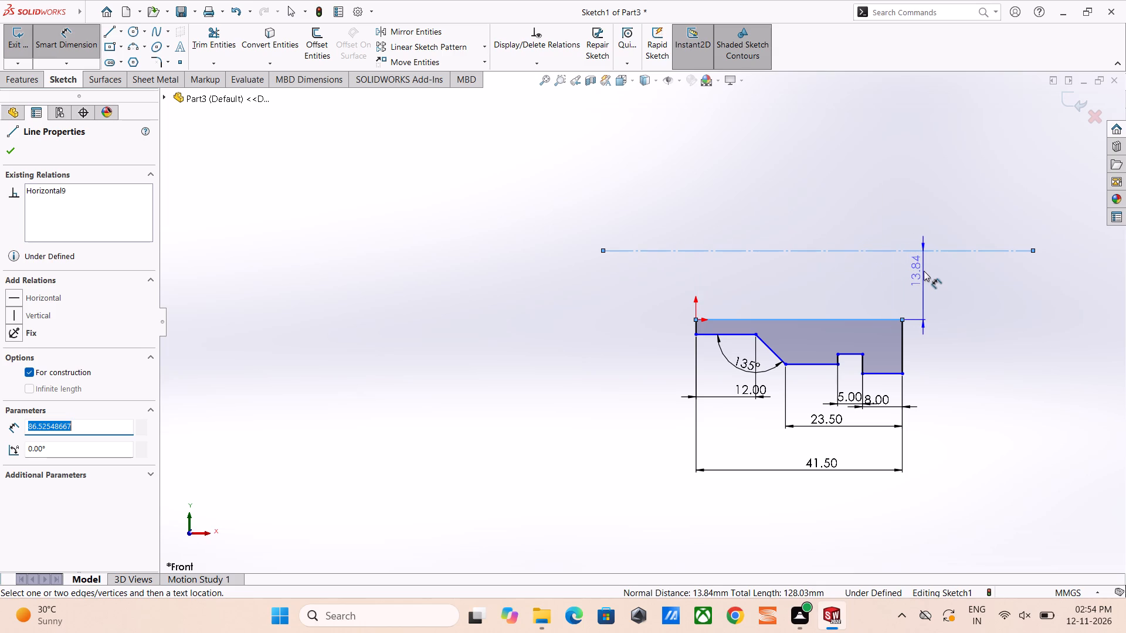
pyautogui.click(924, 271)
pyautogui.write('16')
pyautogui.write('/2')
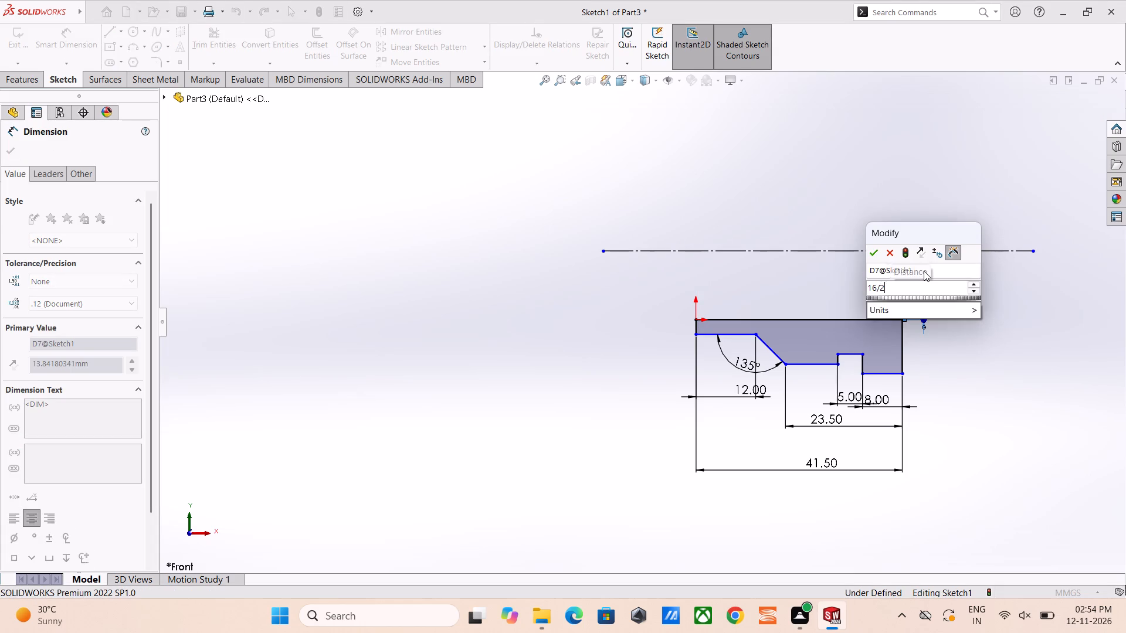
pyautogui.press('Return')
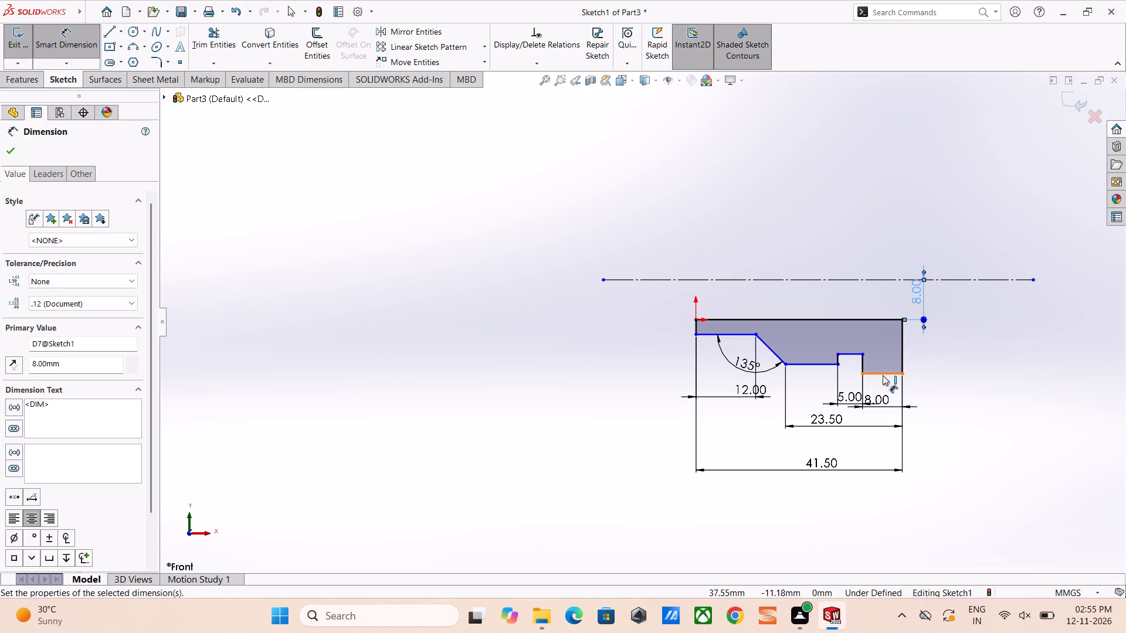
# Dimension the distance from the groove floor to the construction axis as 28/2 (14 mm).
pyautogui.click(849, 353)
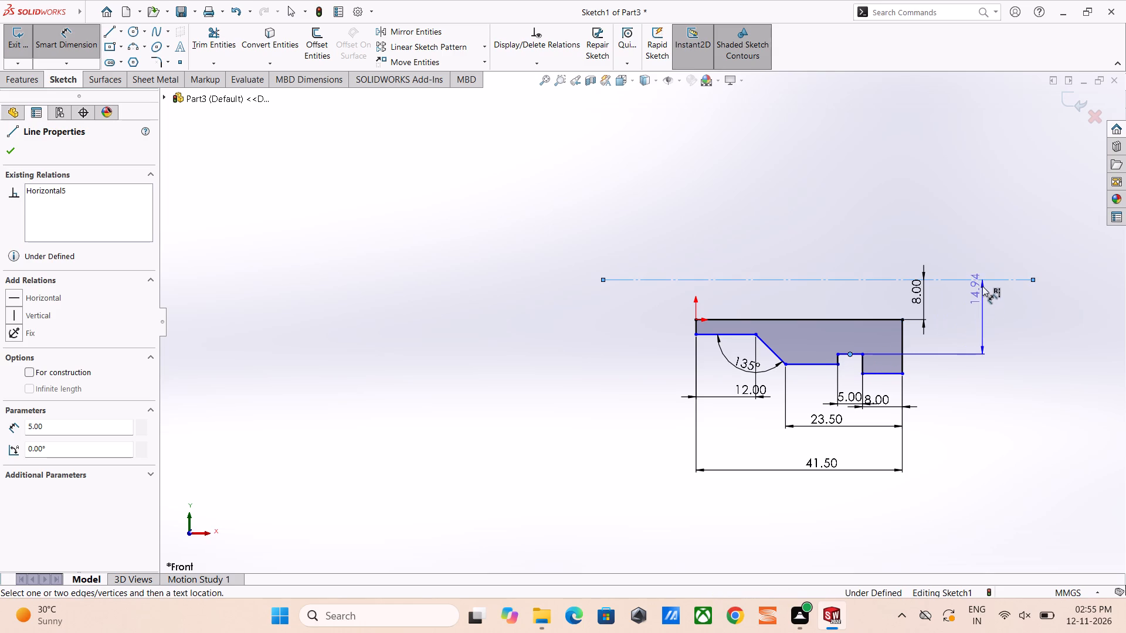
pyautogui.click(993, 305)
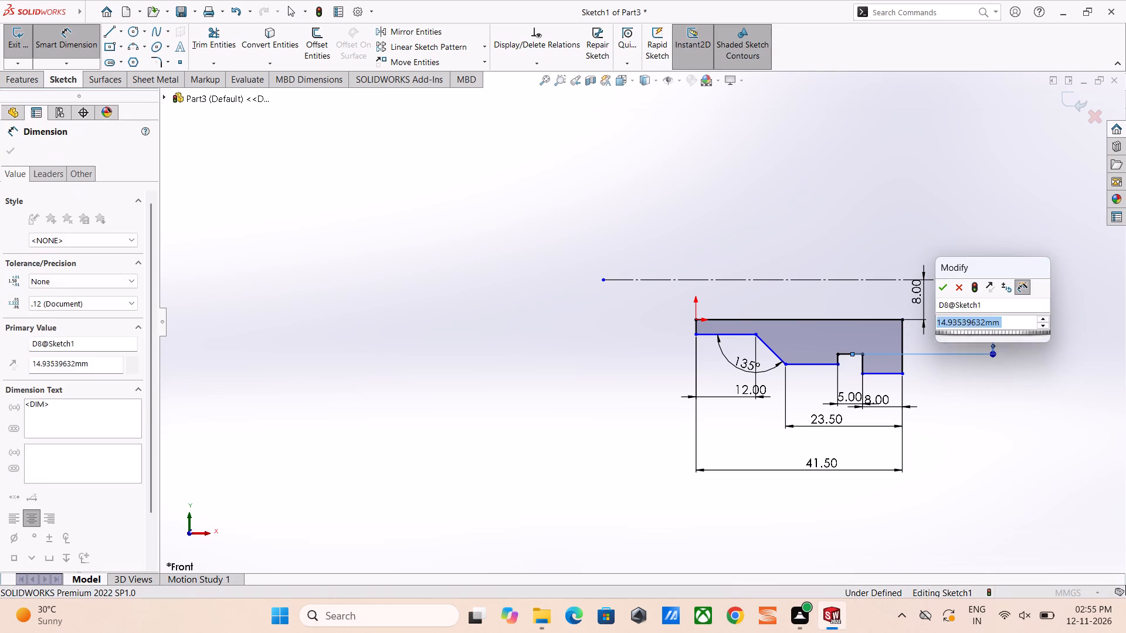
pyautogui.write('28/2')
pyautogui.press('Return')
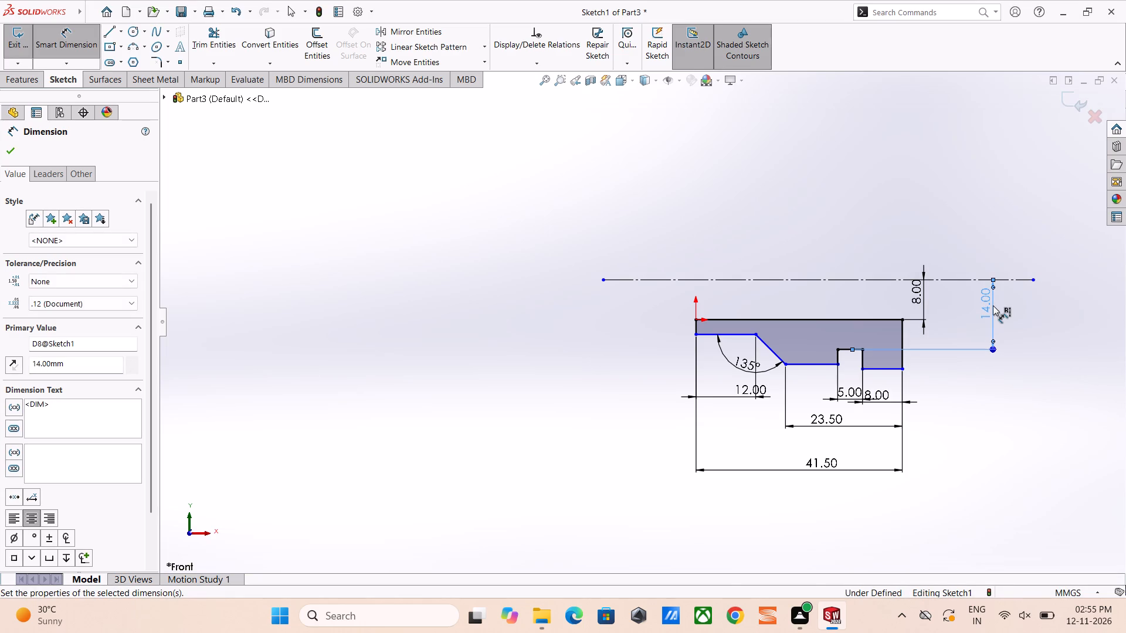
pyautogui.click(979, 379)
pyautogui.press('Escape')
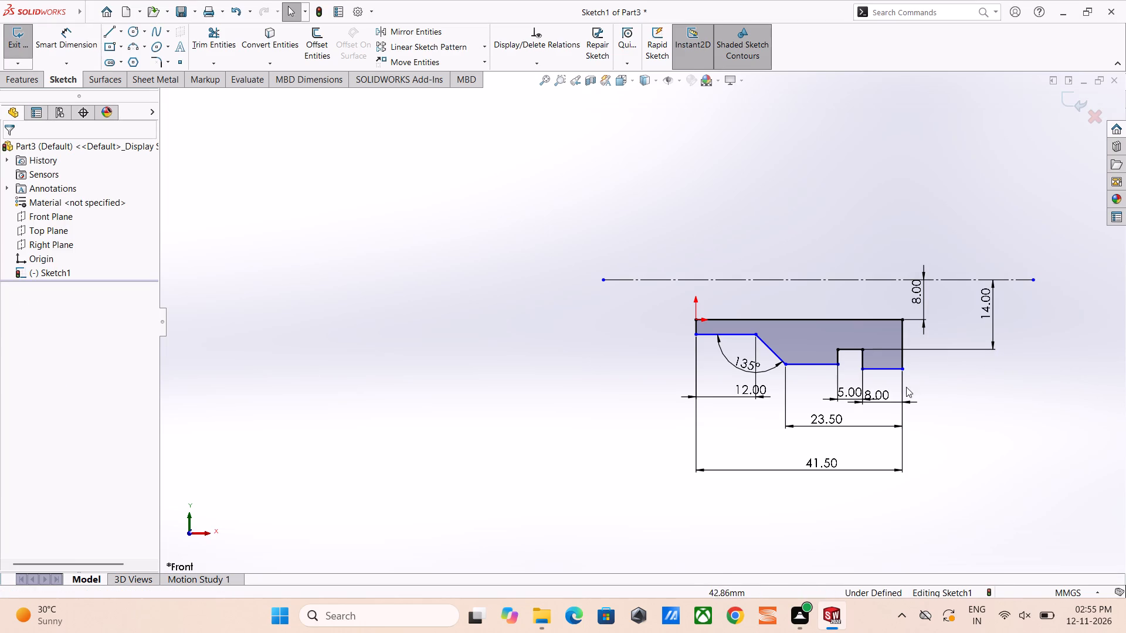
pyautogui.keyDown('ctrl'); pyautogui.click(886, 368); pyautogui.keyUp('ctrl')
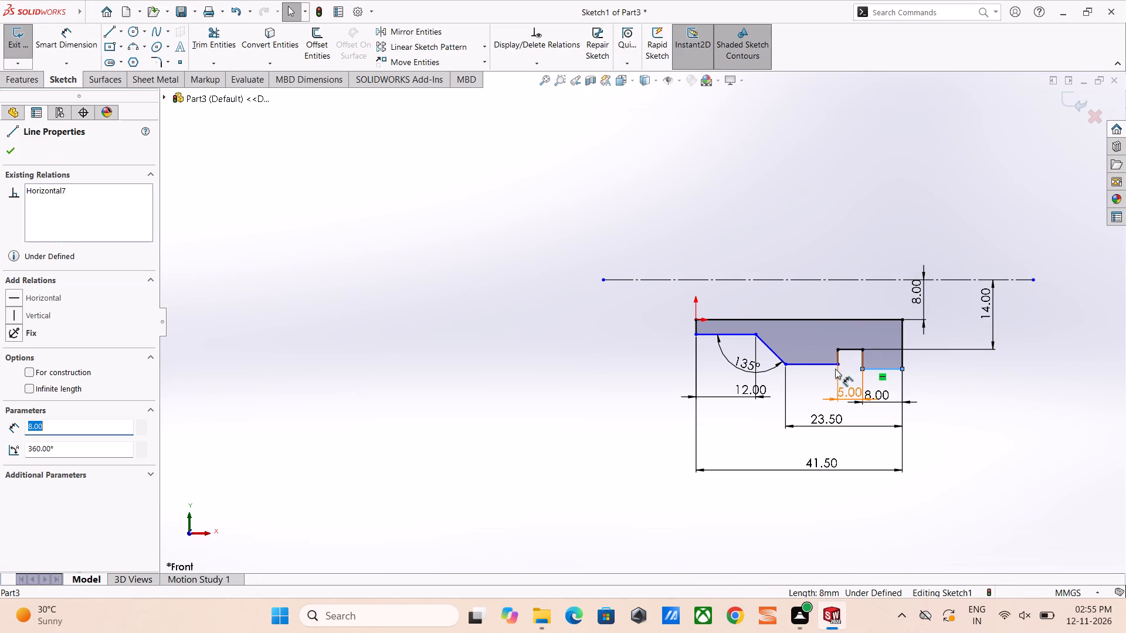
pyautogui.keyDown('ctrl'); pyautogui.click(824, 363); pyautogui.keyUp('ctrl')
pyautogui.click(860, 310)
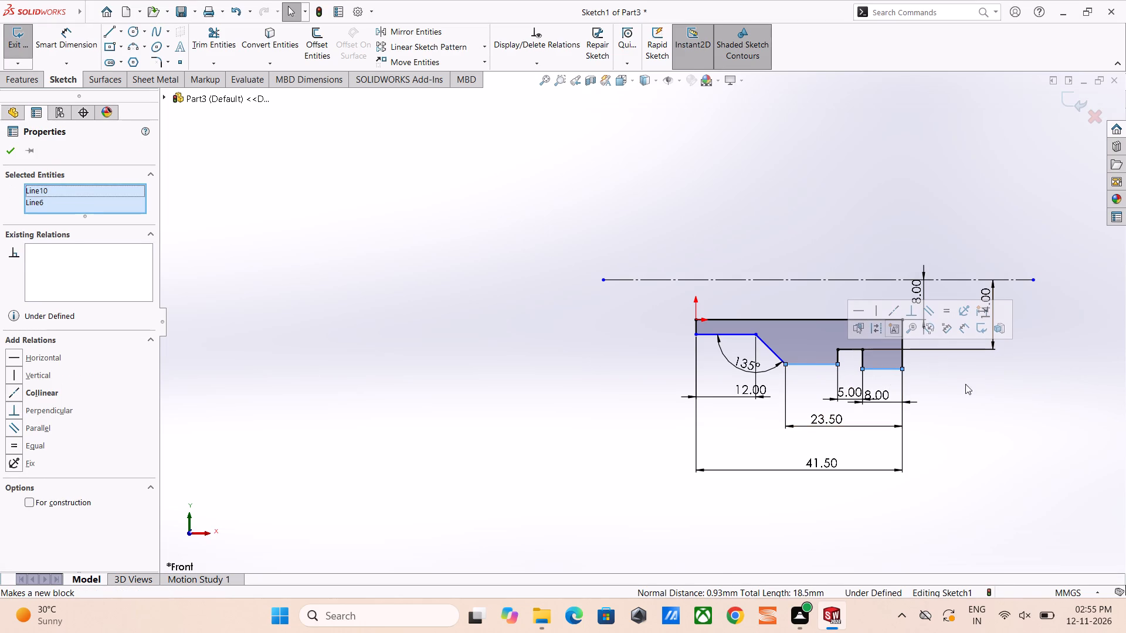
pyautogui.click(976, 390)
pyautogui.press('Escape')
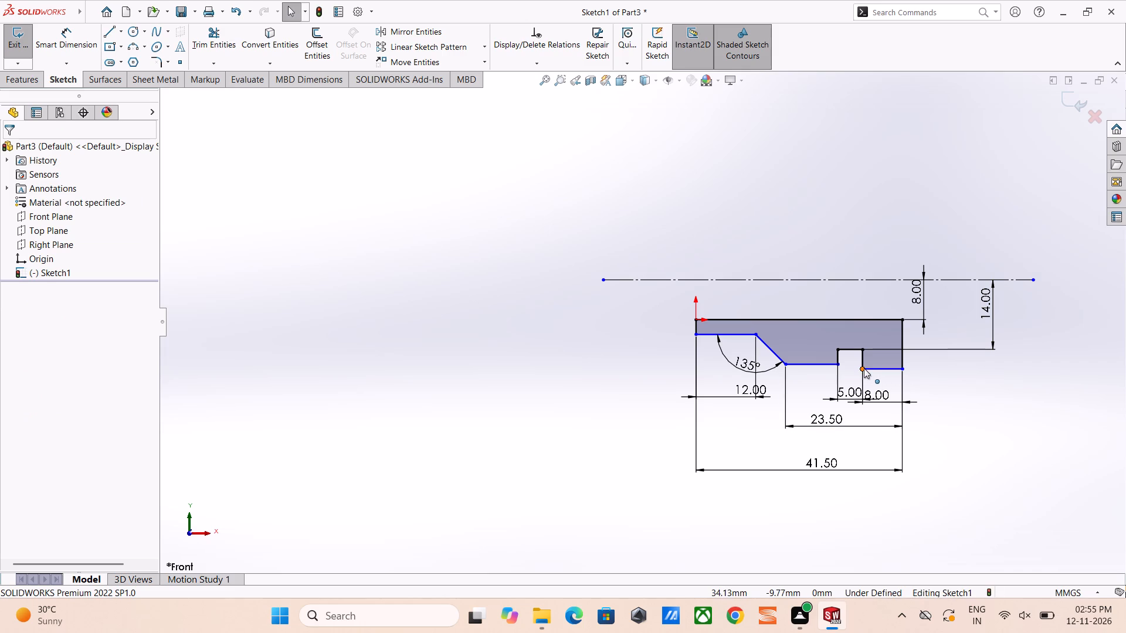
# Add a horizontal relation between the two open-side corner points of the 5 mm groove.
pyautogui.keyDown('ctrl'); pyautogui.click(864, 368); pyautogui.keyUp('ctrl')
pyautogui.keyDown('ctrl'); pyautogui.click(841, 364); pyautogui.keyUp('ctrl')
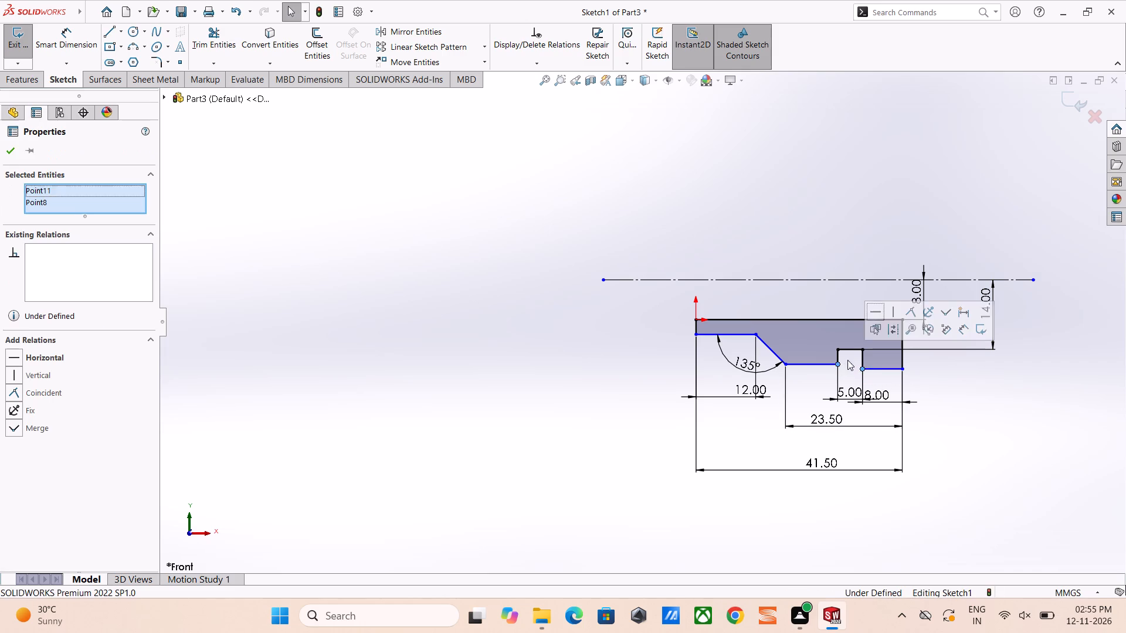
pyautogui.click(876, 309)
pyautogui.click(986, 401)
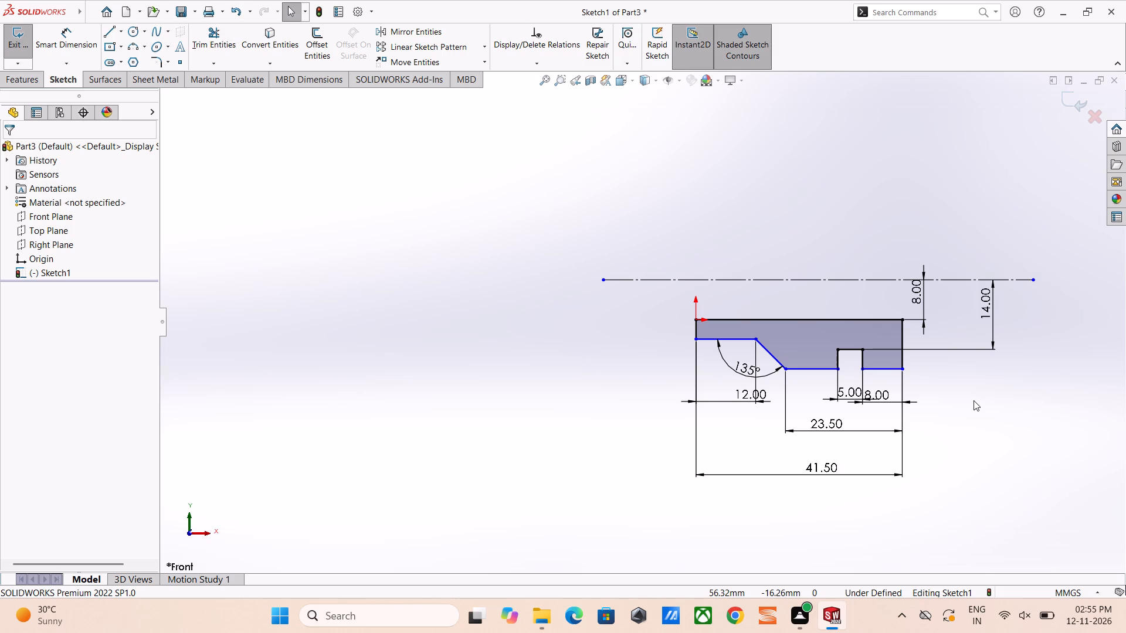
# Apply 1 mm sketch fillets to the two floor corners of the 5 mm groove, accepting removal of the conflicting relation.
pyautogui.click(317, 42)
pyautogui.click(317, 42)
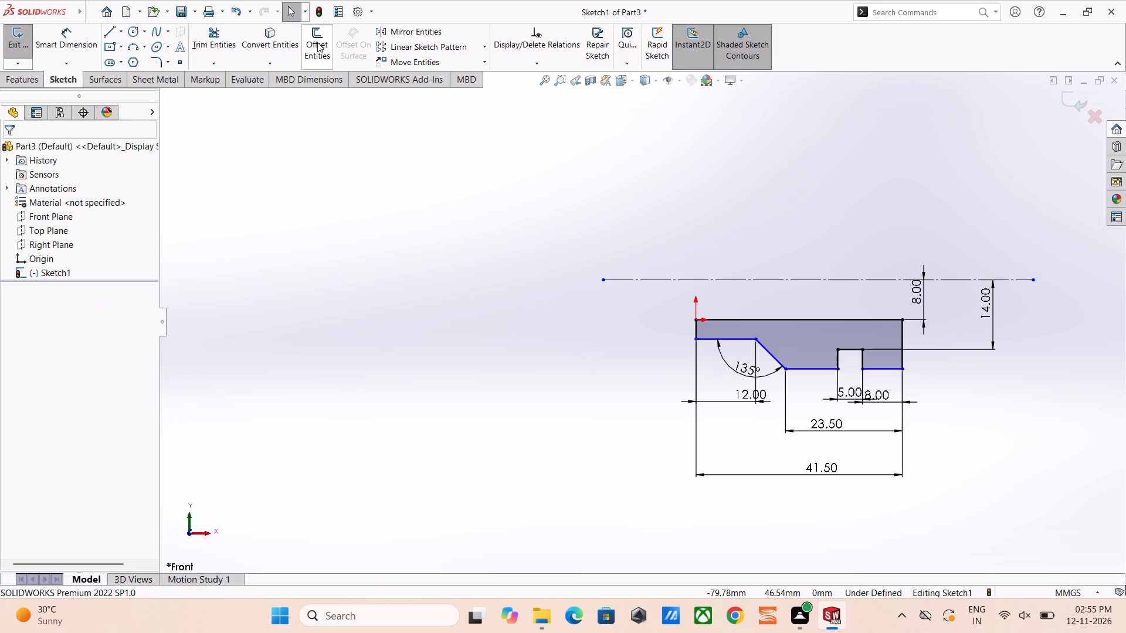
pyautogui.click(151, 62)
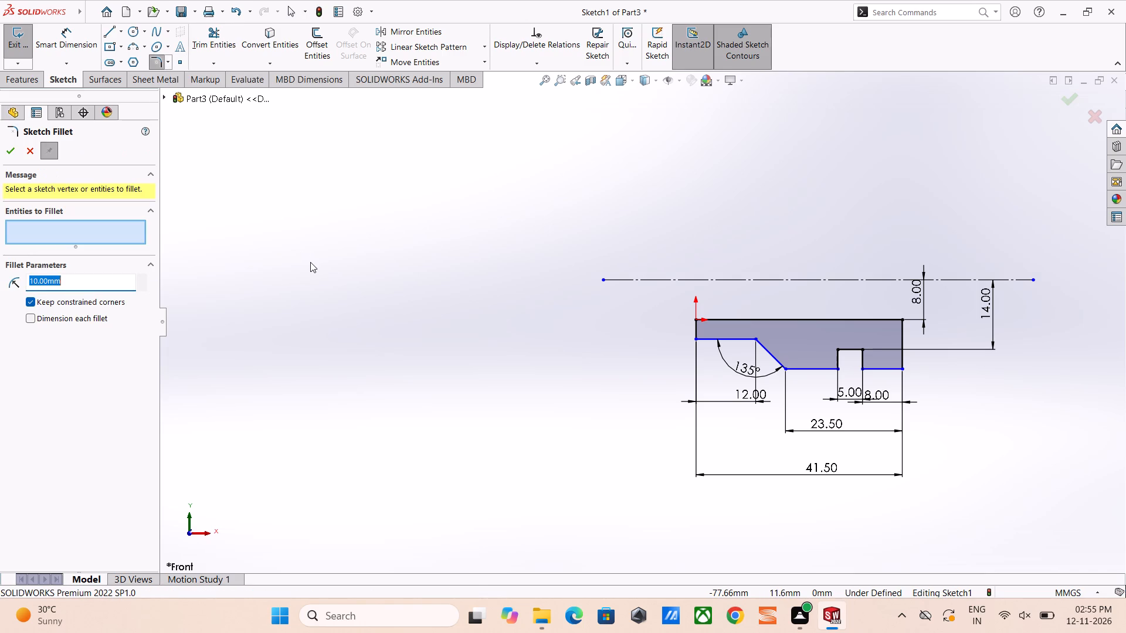
pyautogui.press('1')
pyautogui.press('Return')
pyautogui.click(839, 349)
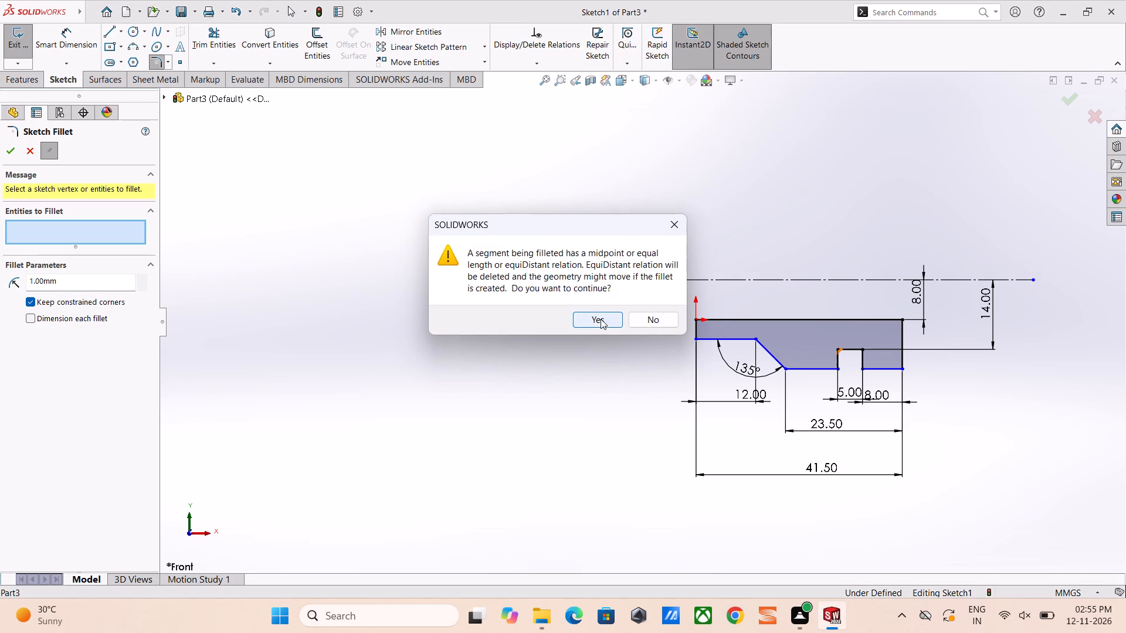
pyautogui.click(601, 319)
pyautogui.scroll(-9, 826, 373)
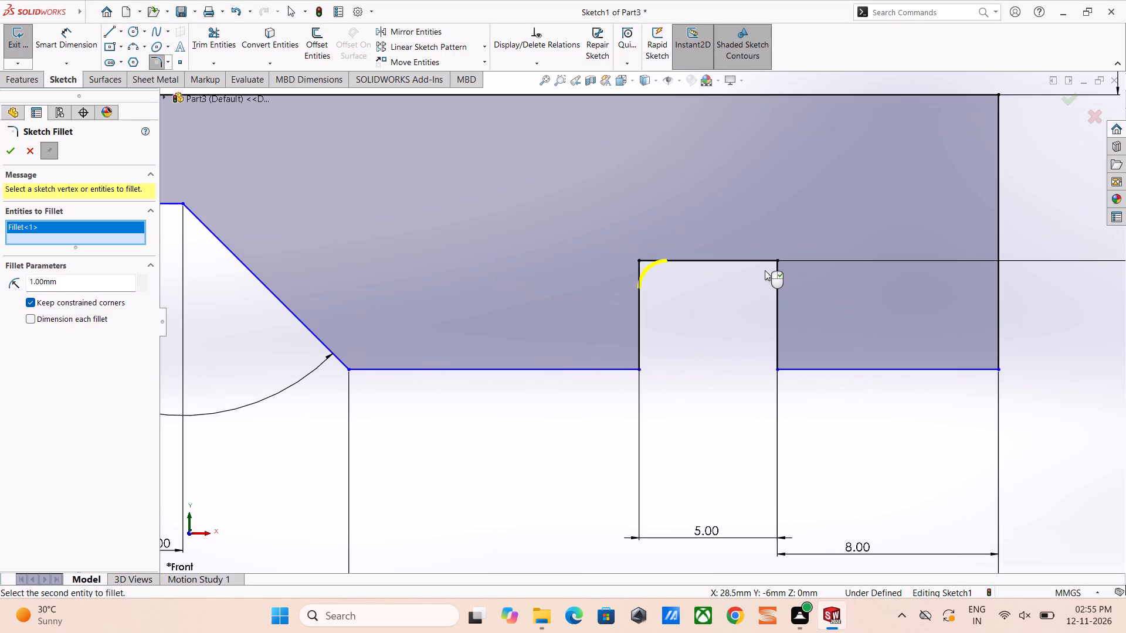
pyautogui.click(776, 261)
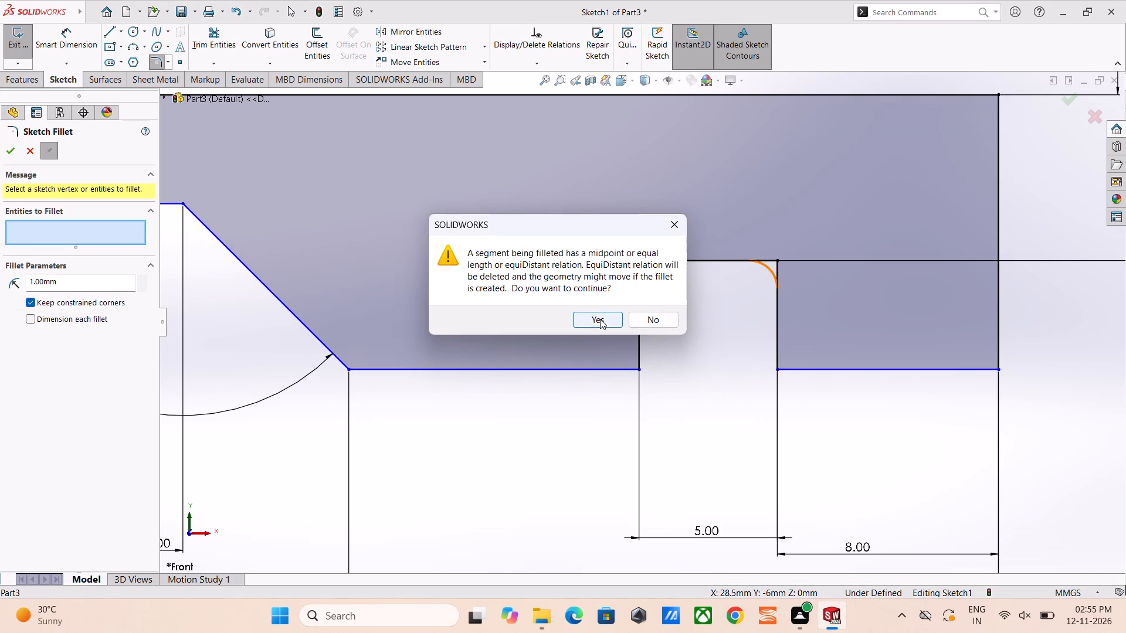
pyautogui.click(600, 319)
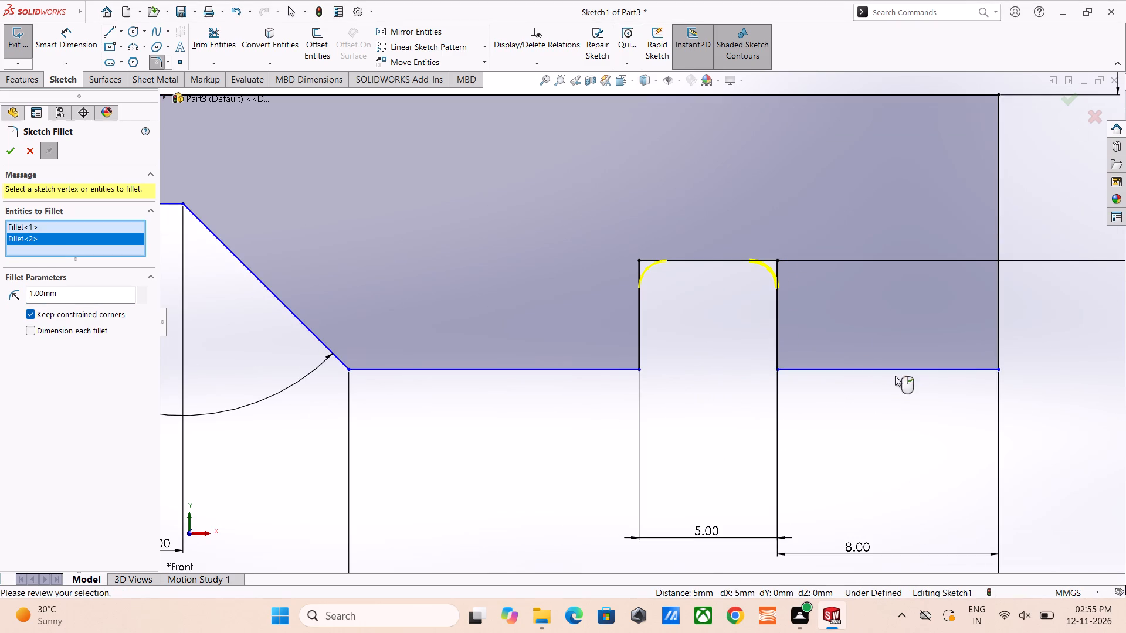
# Apply 1 mm sketch fillets to the outer corners at both ends of the profile.
pyautogui.click(998, 369)
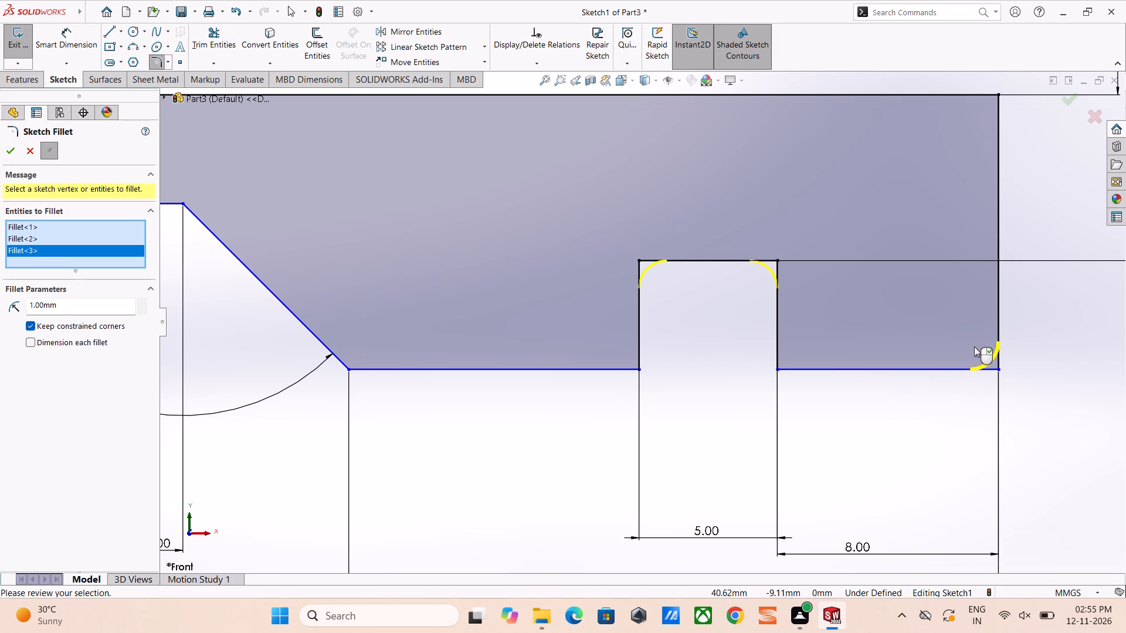
pyautogui.scroll(2, 685, 376)
pyautogui.scroll(4, 304, 252)
pyautogui.scroll(-1, 412, 318)
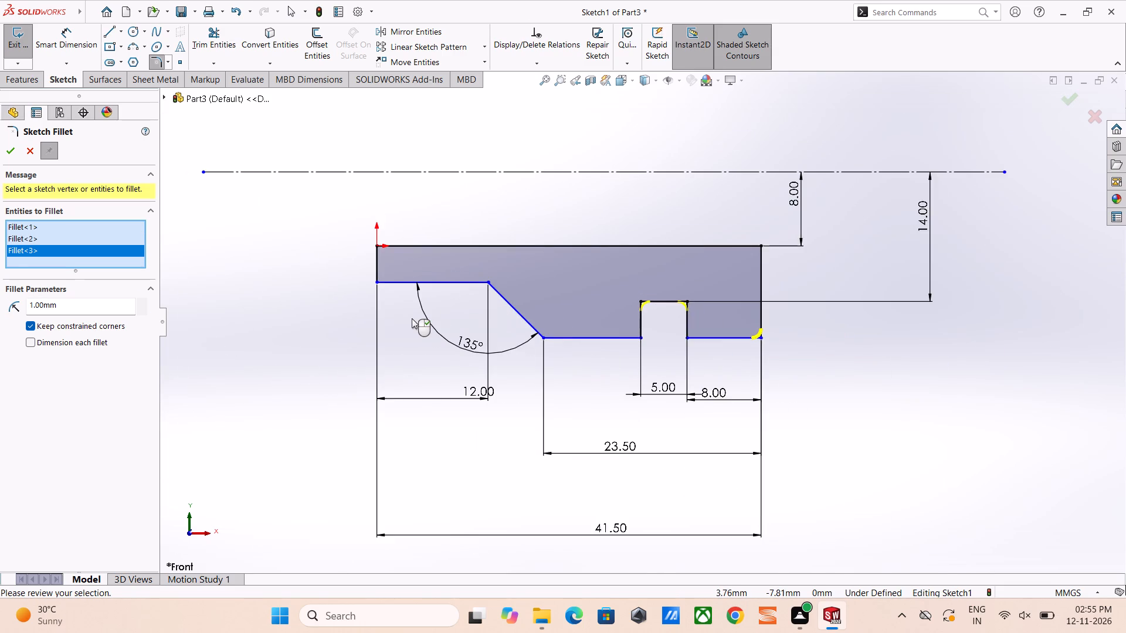
pyautogui.scroll(-1, 412, 318)
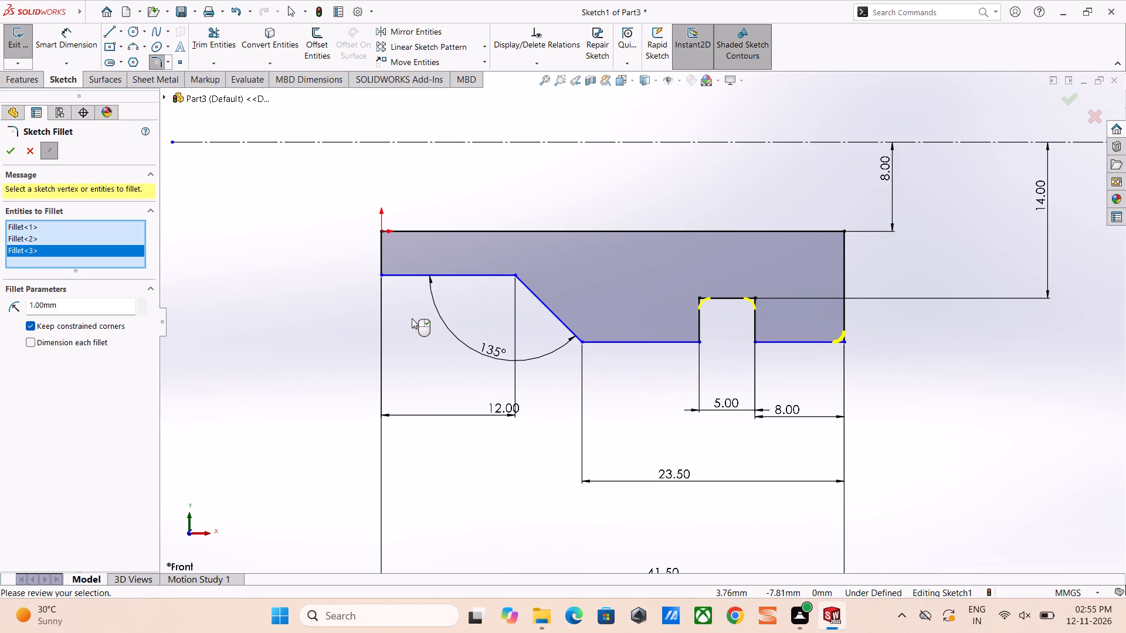
pyautogui.click(388, 267)
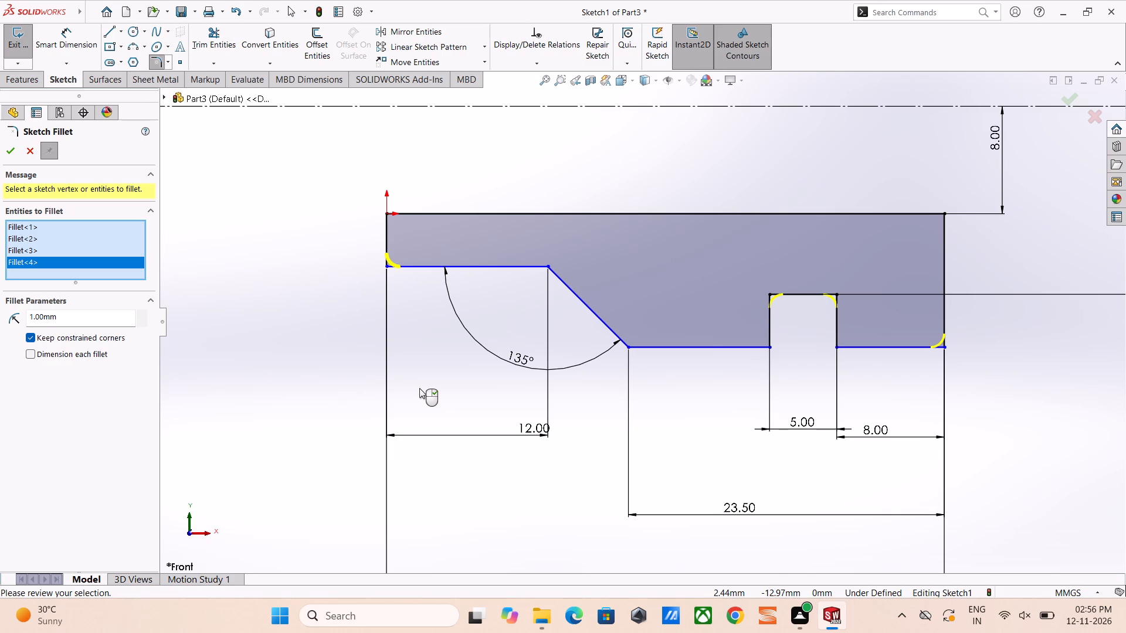
pyautogui.scroll(3, 809, 328)
pyautogui.scroll(-2, 757, 307)
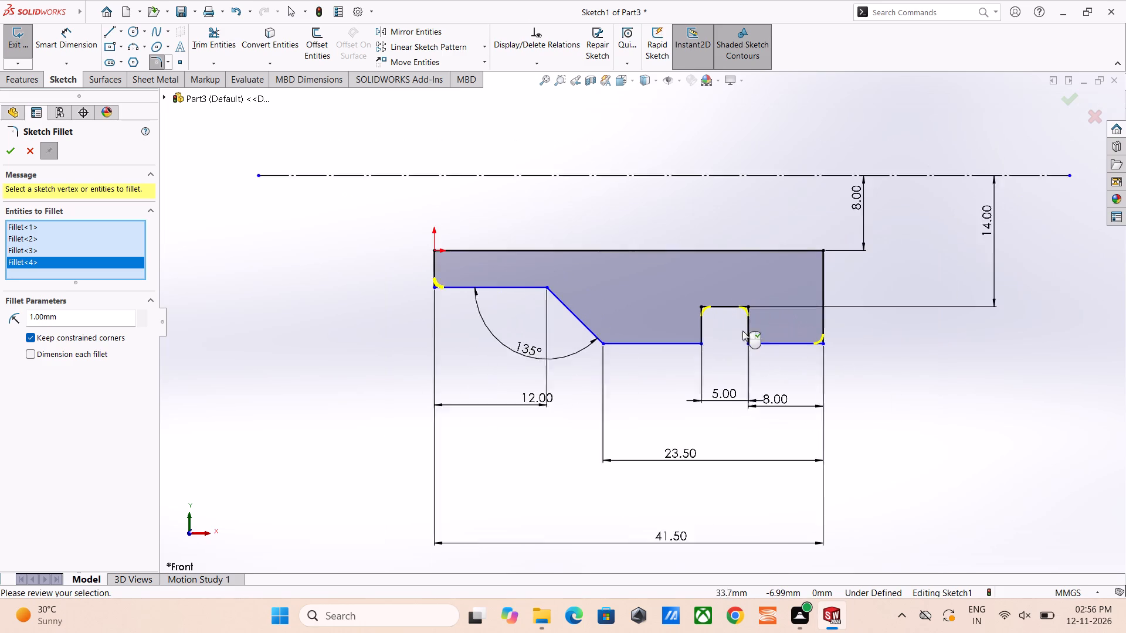
pyautogui.scroll(-2, 742, 331)
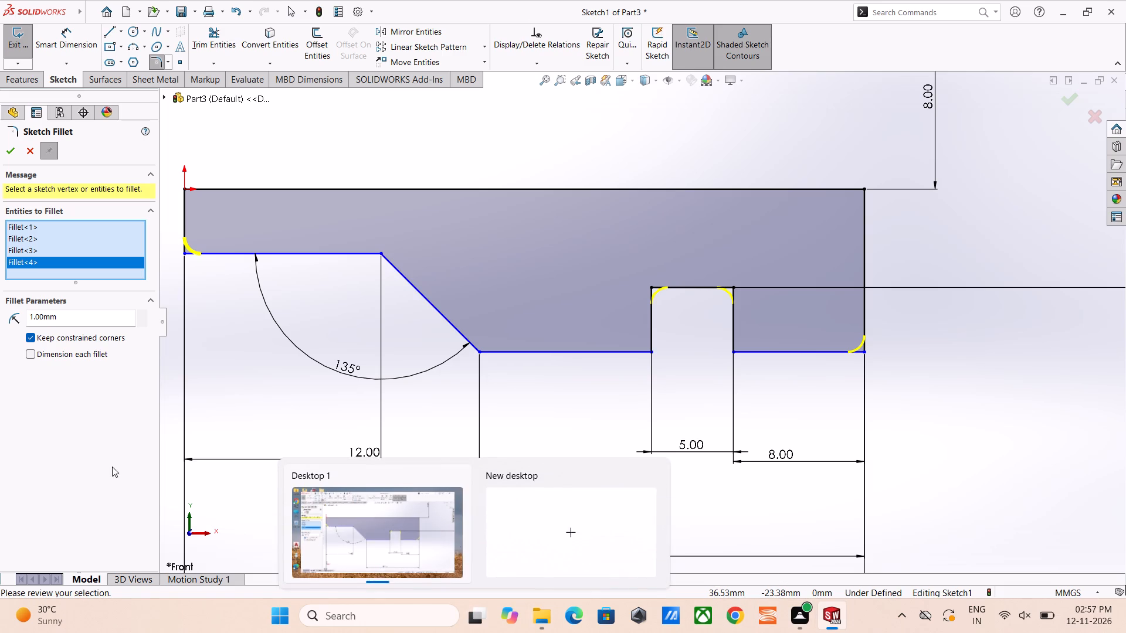
pyautogui.click(16, 151)
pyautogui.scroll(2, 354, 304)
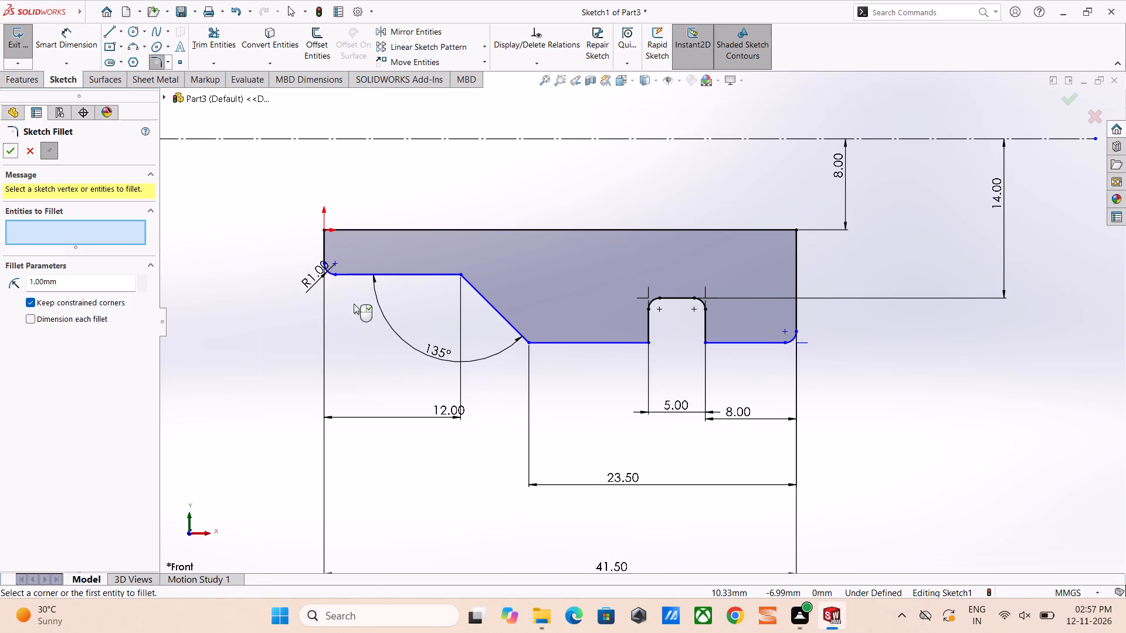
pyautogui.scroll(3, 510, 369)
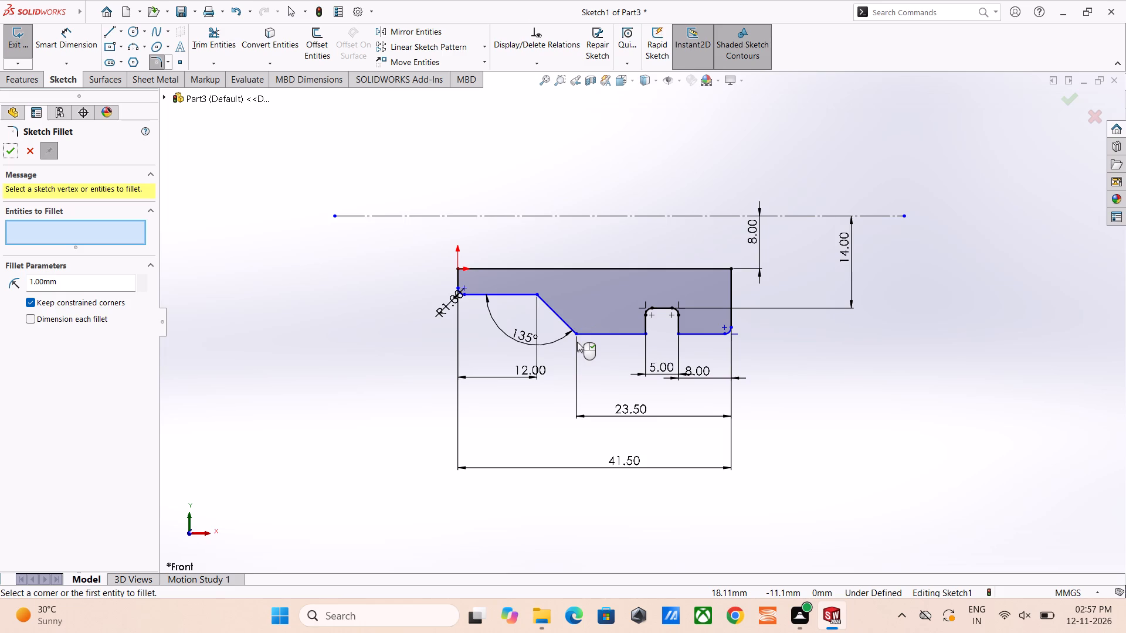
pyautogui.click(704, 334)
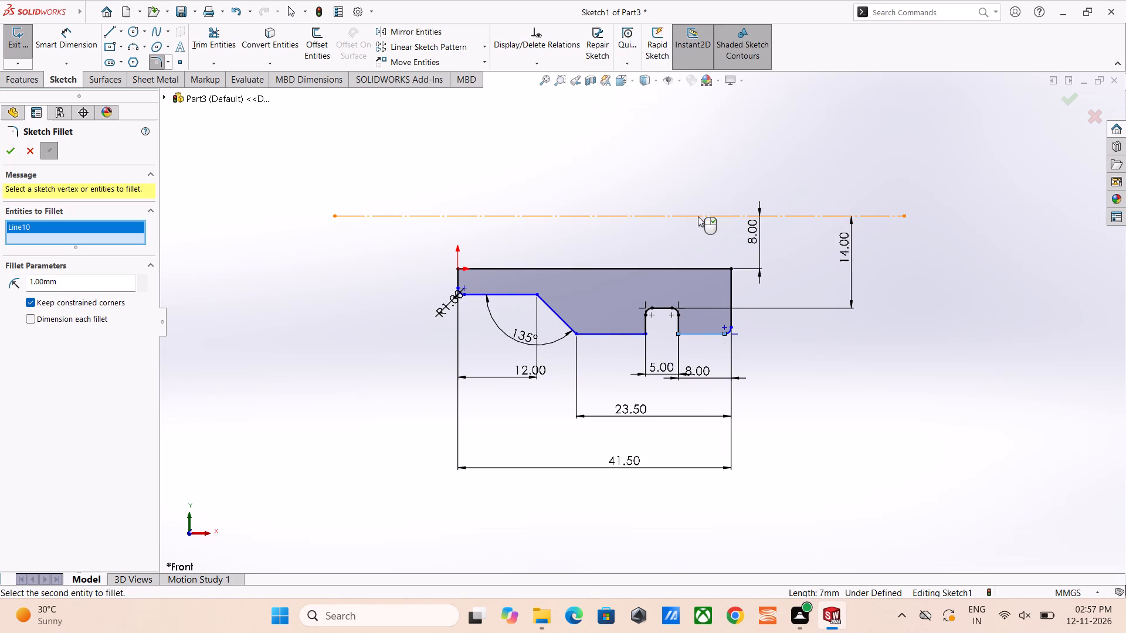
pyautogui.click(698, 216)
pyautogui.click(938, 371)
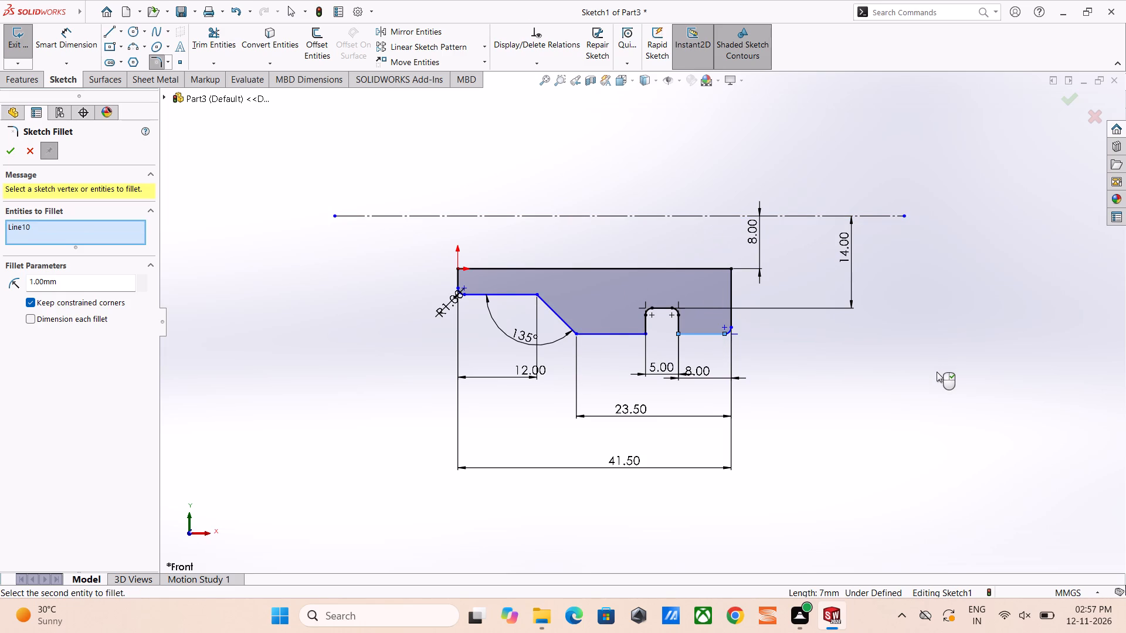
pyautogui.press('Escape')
# Dimension the distance from the outer line beside the groove to the construction axis as 32/2 (16 mm).
pyautogui.moveTo(937, 372); pyautogui.dragTo(942, 219, button='right')
pyautogui.click(703, 332)
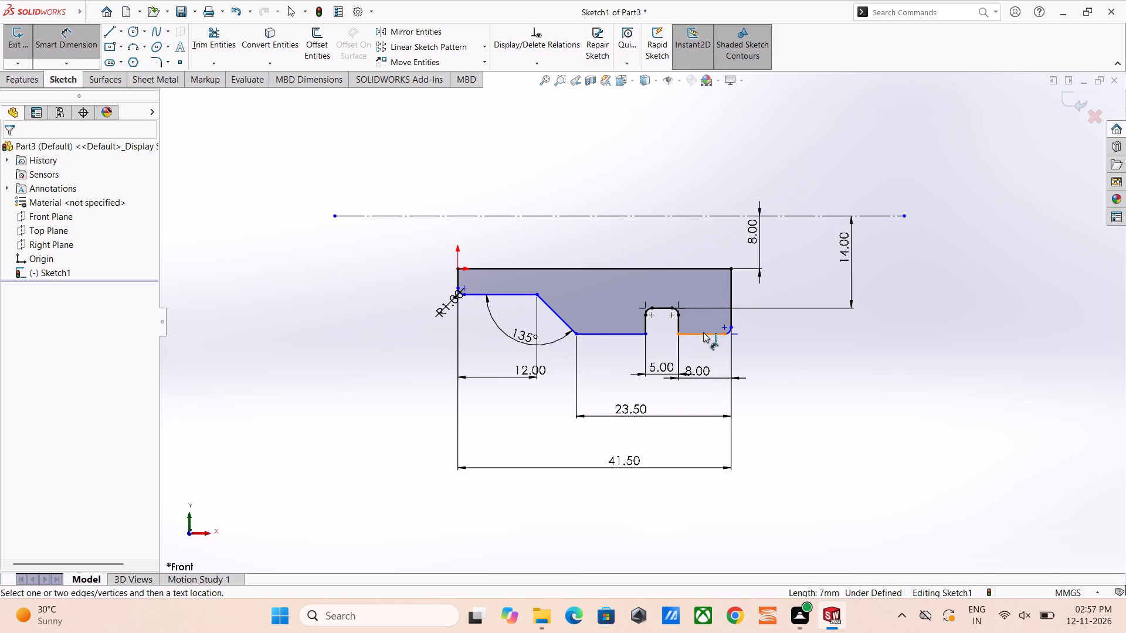
pyautogui.click(703, 215)
pyautogui.click(908, 279)
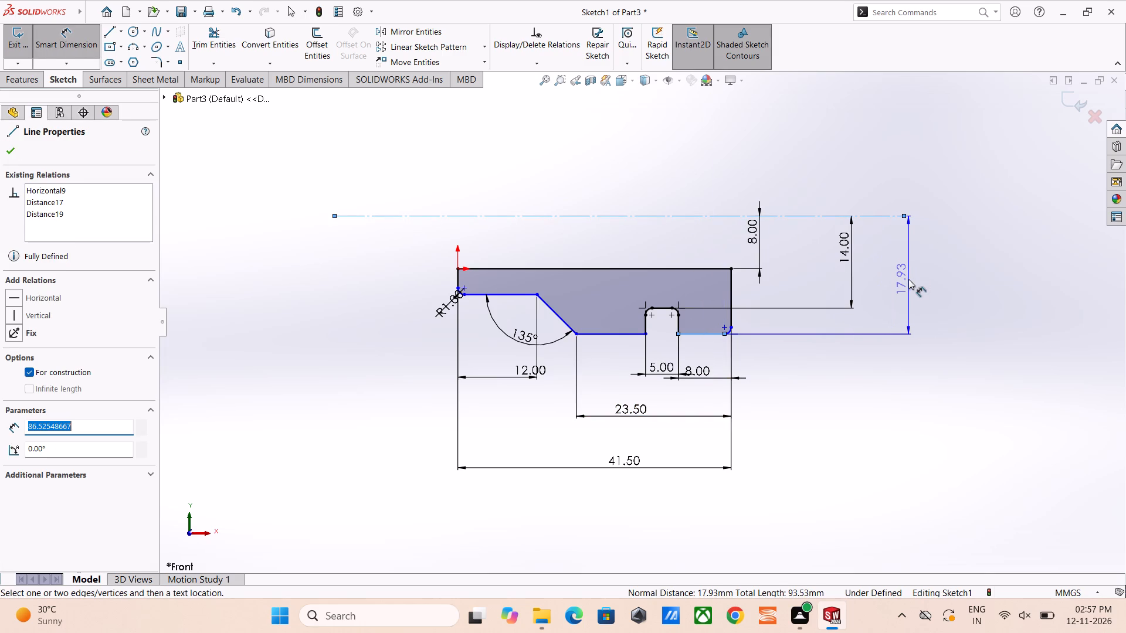
pyautogui.write('32/2')
pyautogui.press('Return')
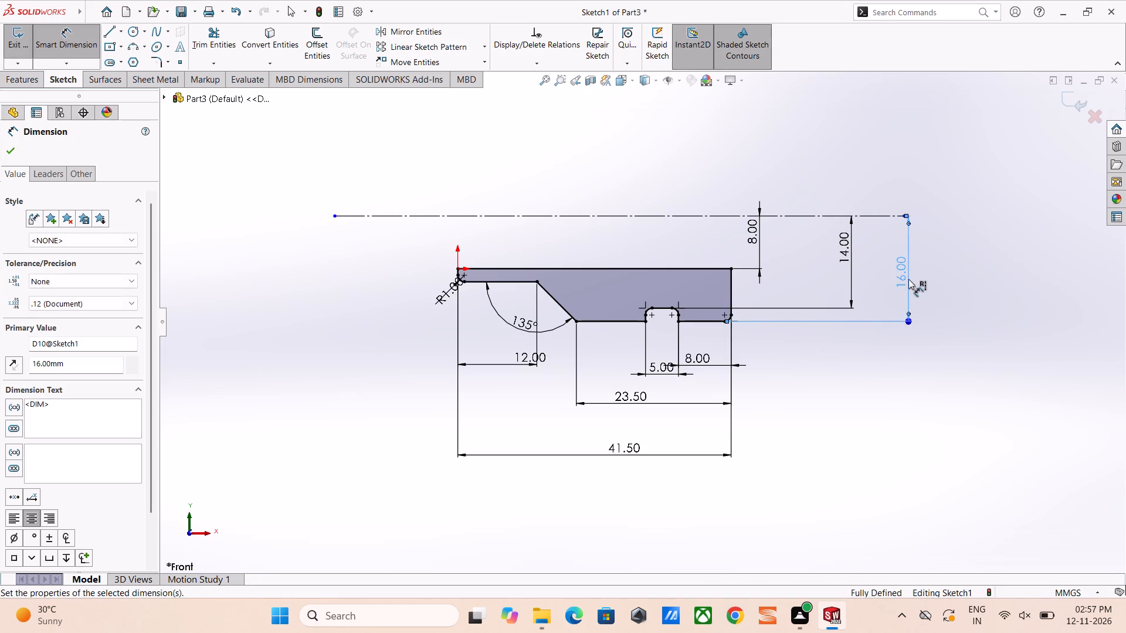
pyautogui.click(899, 355)
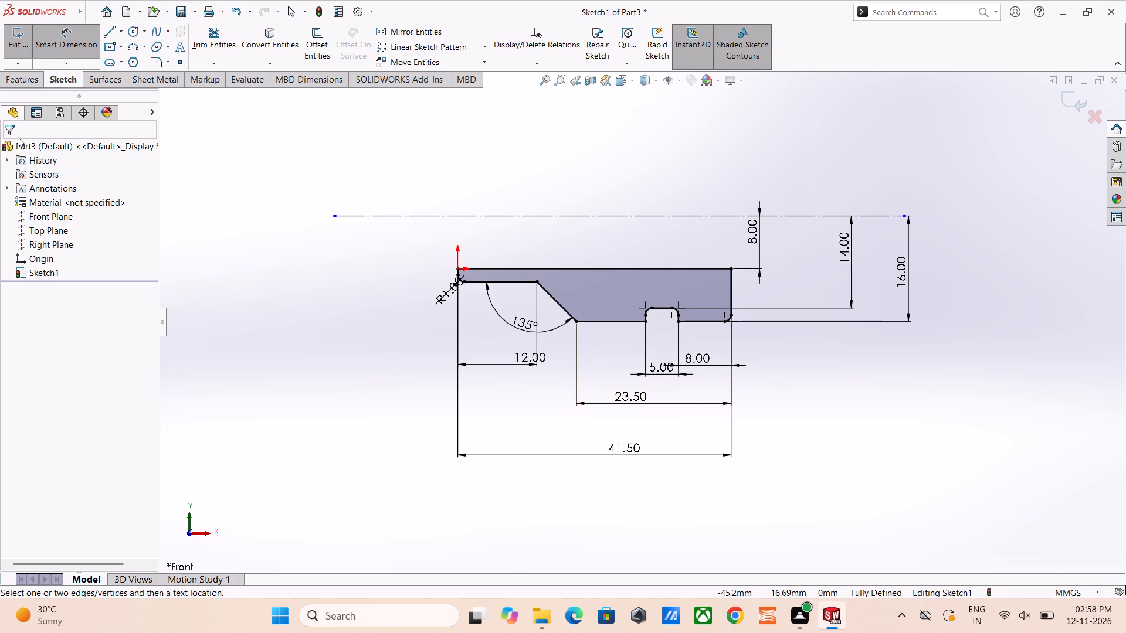
# Revolve the closed half-profile 360° about the construction axis into a solid boss.
pyautogui.click(12, 78)
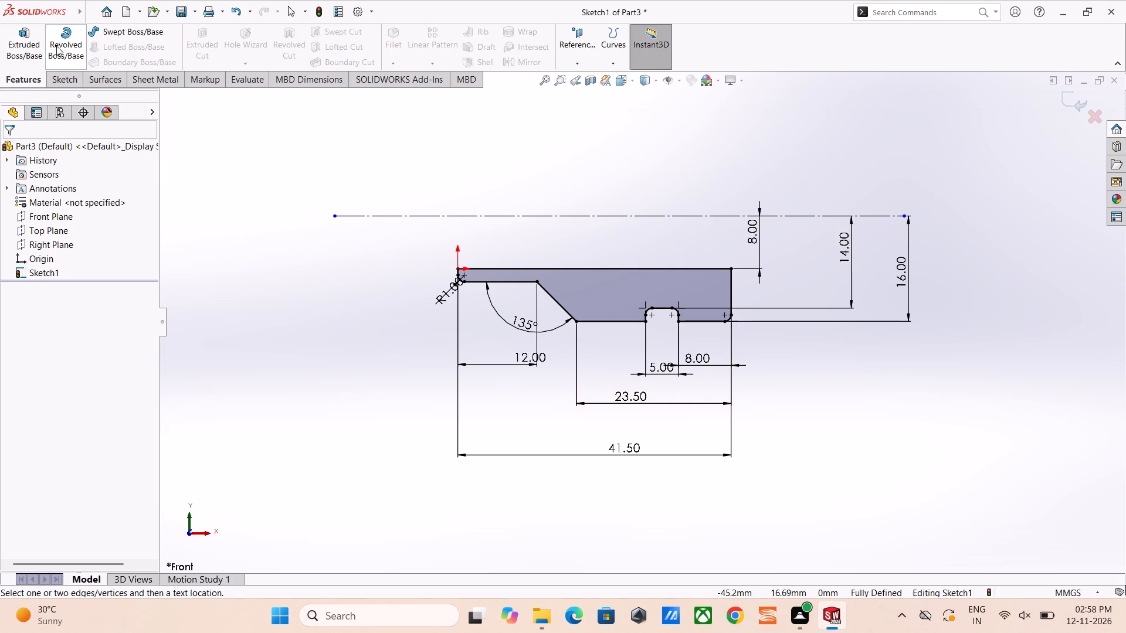
pyautogui.click(59, 46)
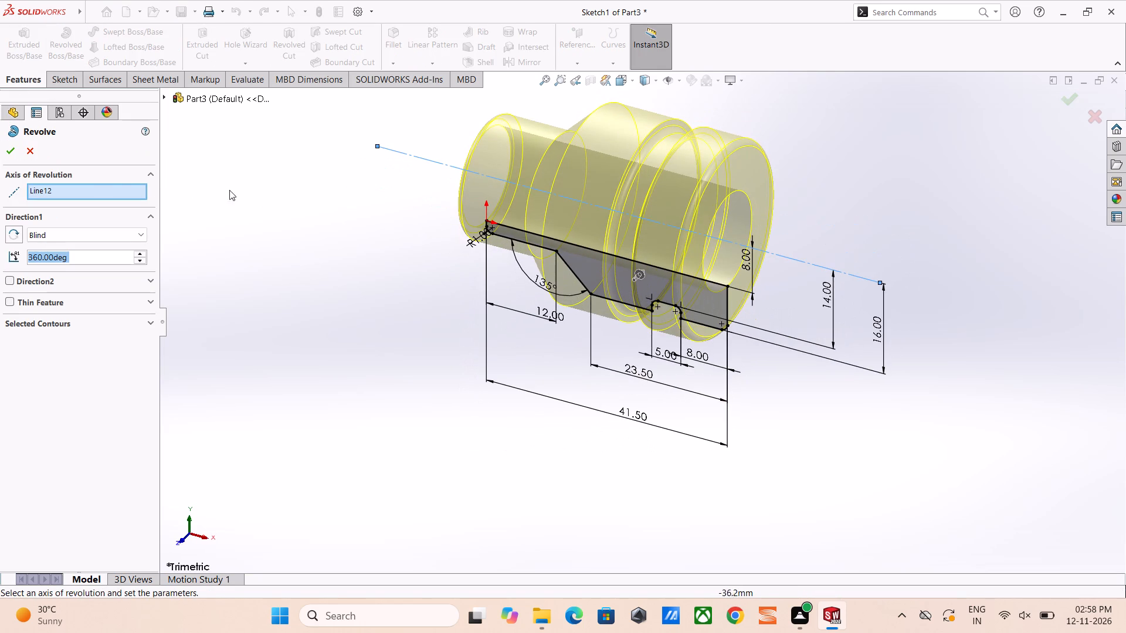
pyautogui.click(14, 152)
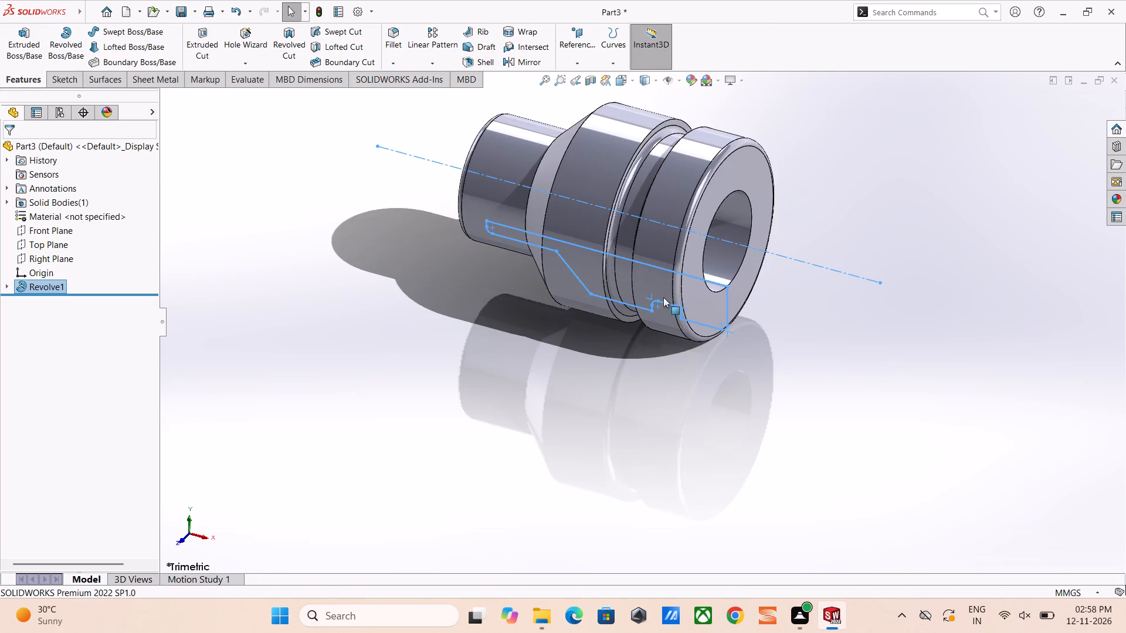
pyautogui.scroll(3, 669, 297)
pyautogui.click(491, 337)
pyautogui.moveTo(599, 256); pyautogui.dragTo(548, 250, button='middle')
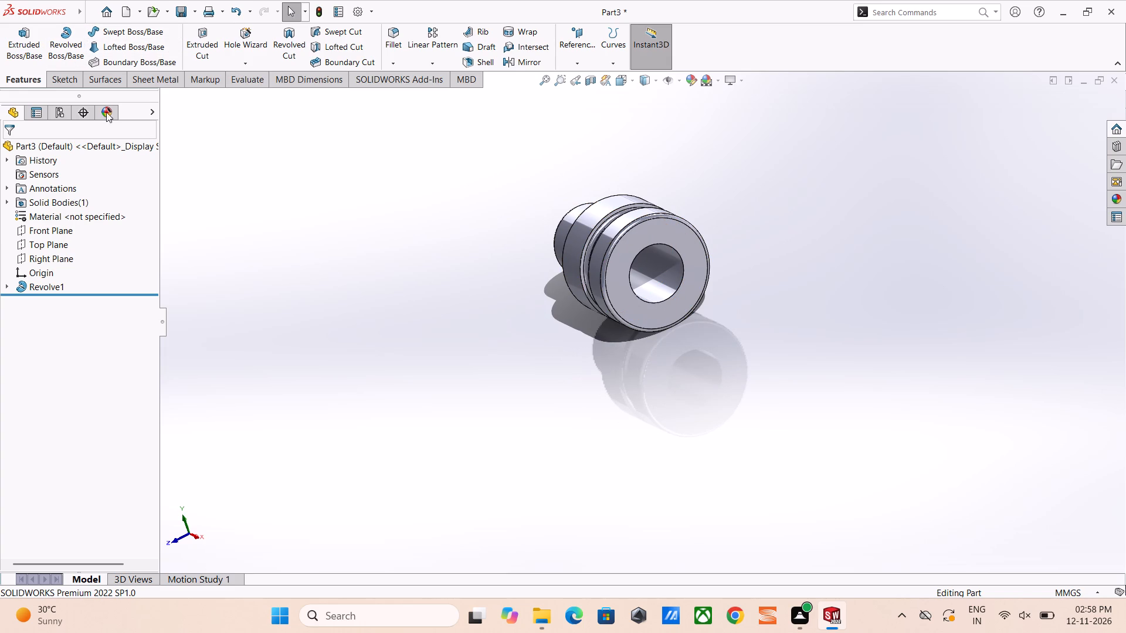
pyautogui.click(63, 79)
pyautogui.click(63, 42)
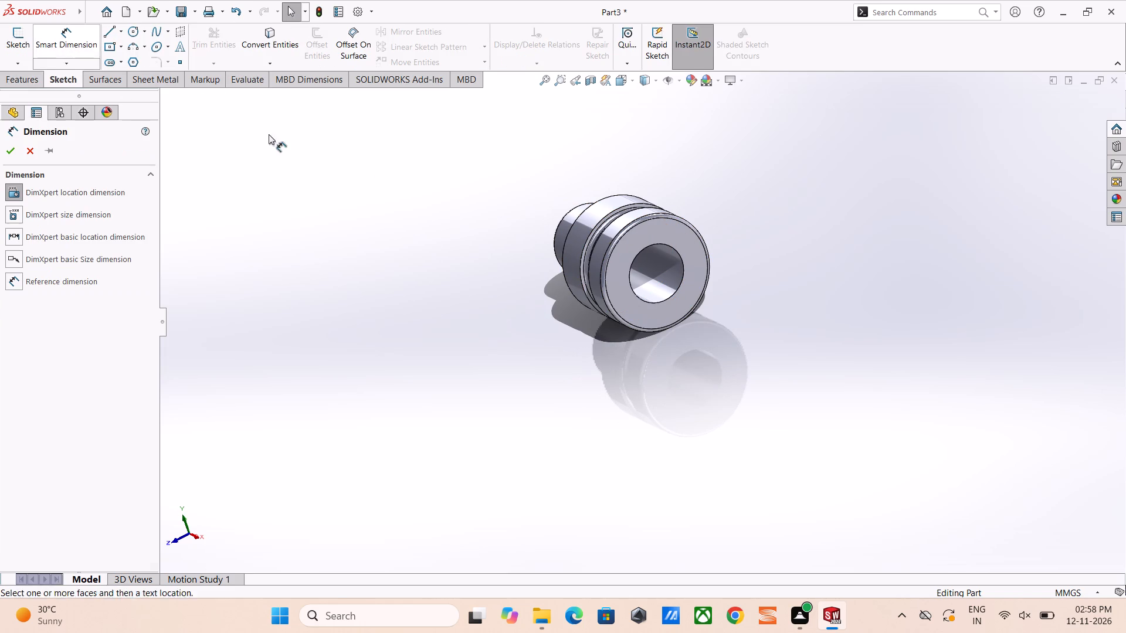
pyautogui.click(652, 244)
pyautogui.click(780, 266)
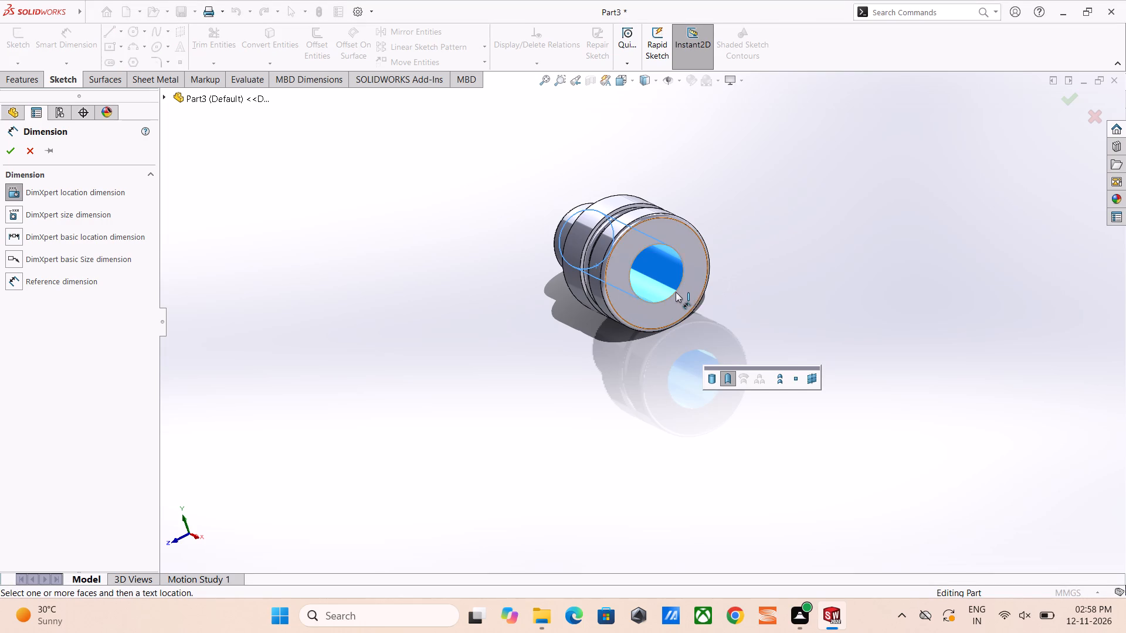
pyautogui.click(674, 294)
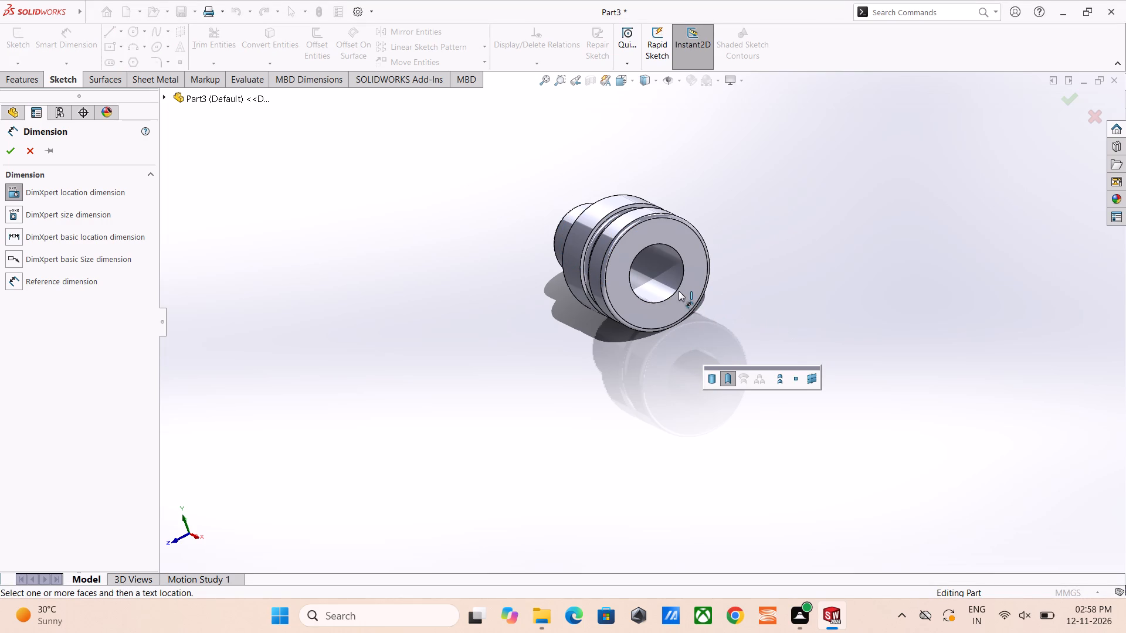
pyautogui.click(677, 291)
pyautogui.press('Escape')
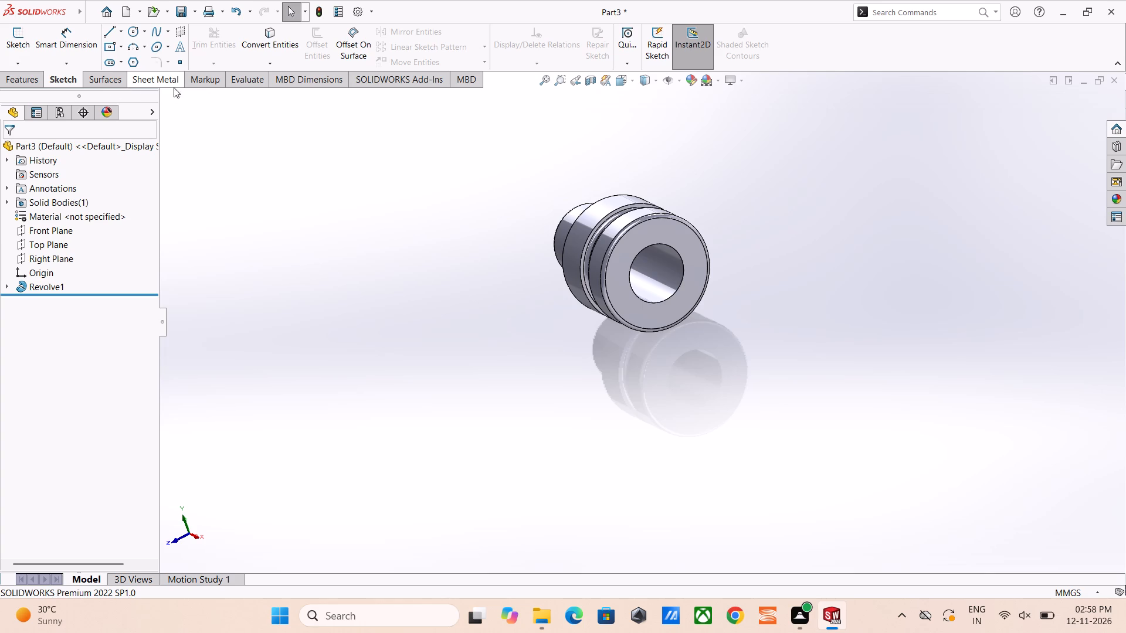
# Measure the diameter of the bore's circular edge on the large end face.
pyautogui.click(242, 84)
pyautogui.click(137, 40)
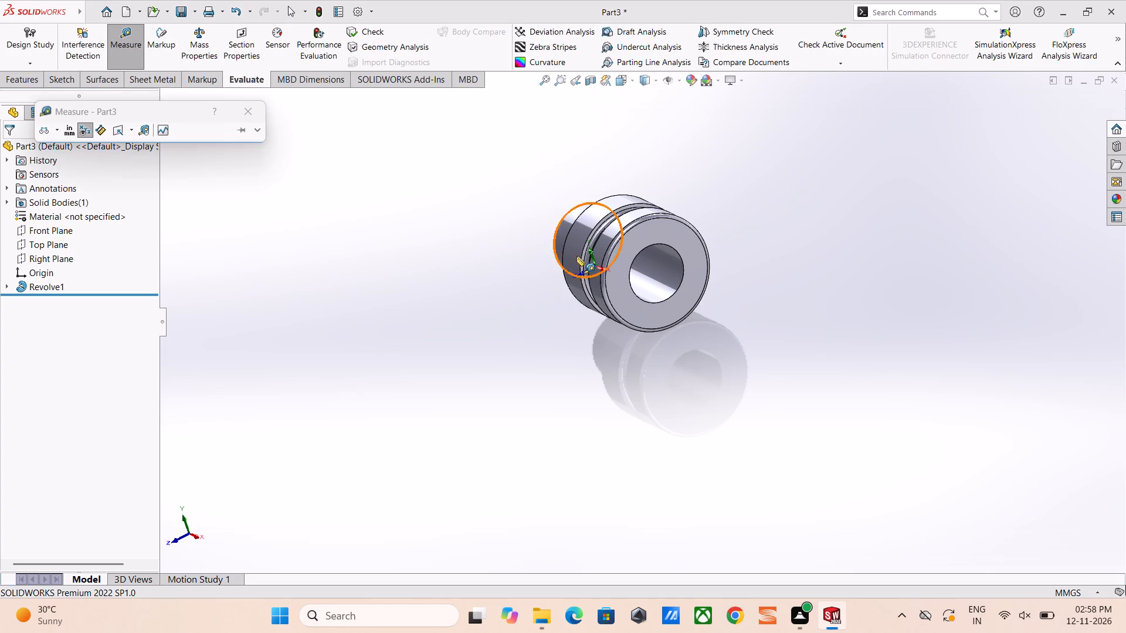
pyautogui.click(660, 301)
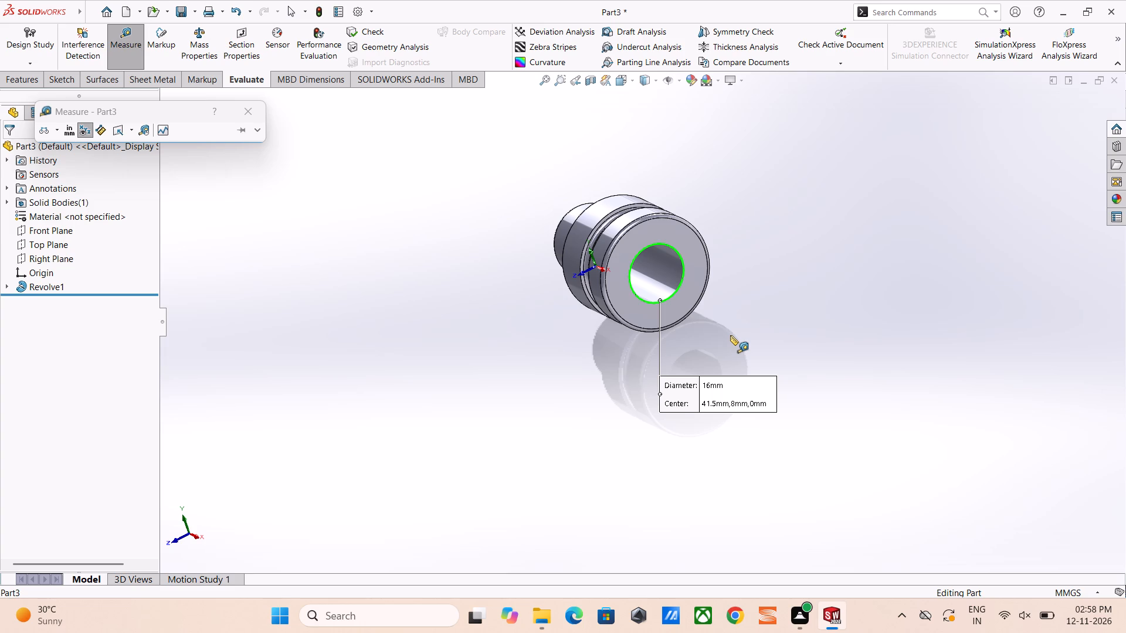
pyautogui.click(252, 111)
# Examine the revolved bushing's narrow end, tapered shoulder and groove from several angles.
pyautogui.scroll(2, 565, 351)
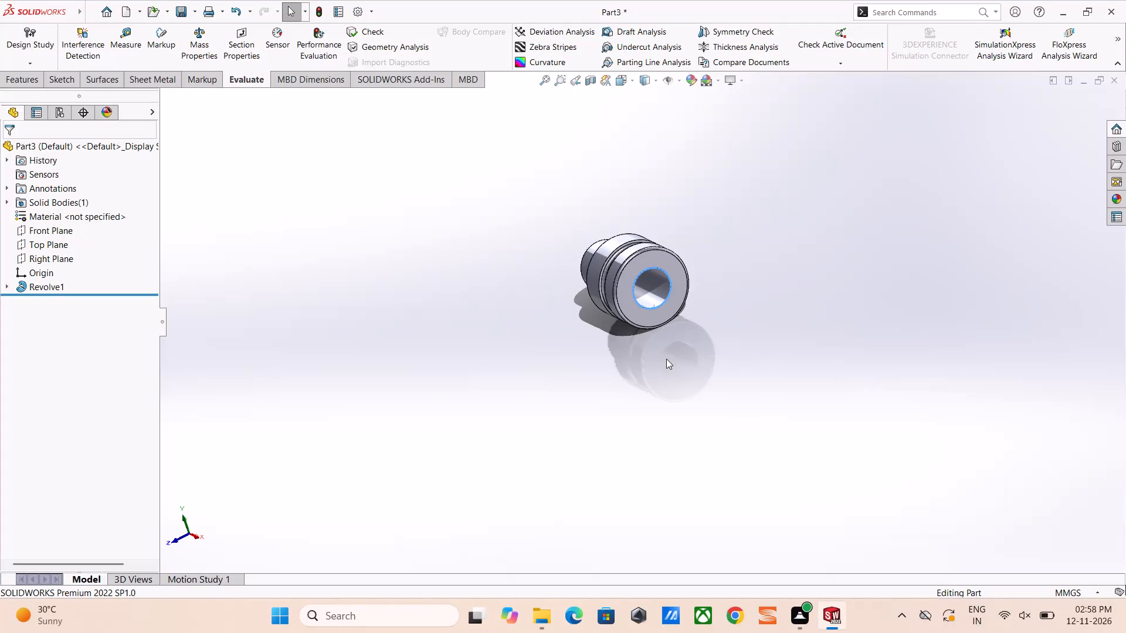
pyautogui.moveTo(477, 301); pyautogui.dragTo(667, 339, button='middle')
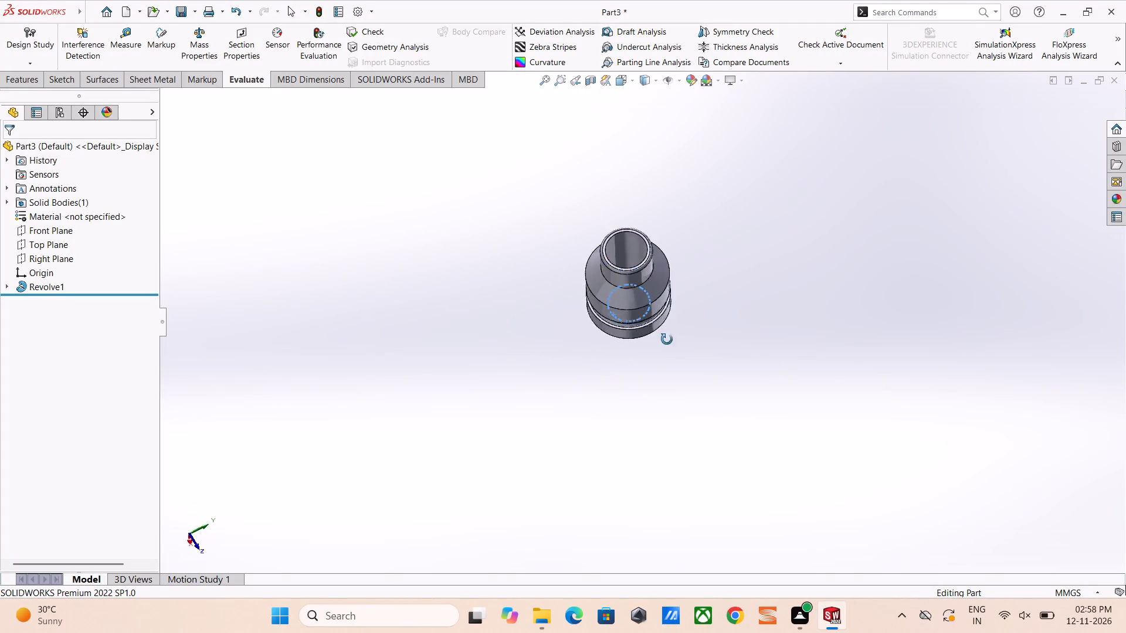
pyautogui.moveTo(667, 339); pyautogui.dragTo(666, 241, button='middle')
pyautogui.scroll(-3, 646, 263)
pyautogui.moveTo(669, 419); pyautogui.dragTo(640, 305, button='middle')
pyautogui.click(794, 346)
pyautogui.moveTo(636, 279); pyautogui.dragTo(685, 470, button='middle')
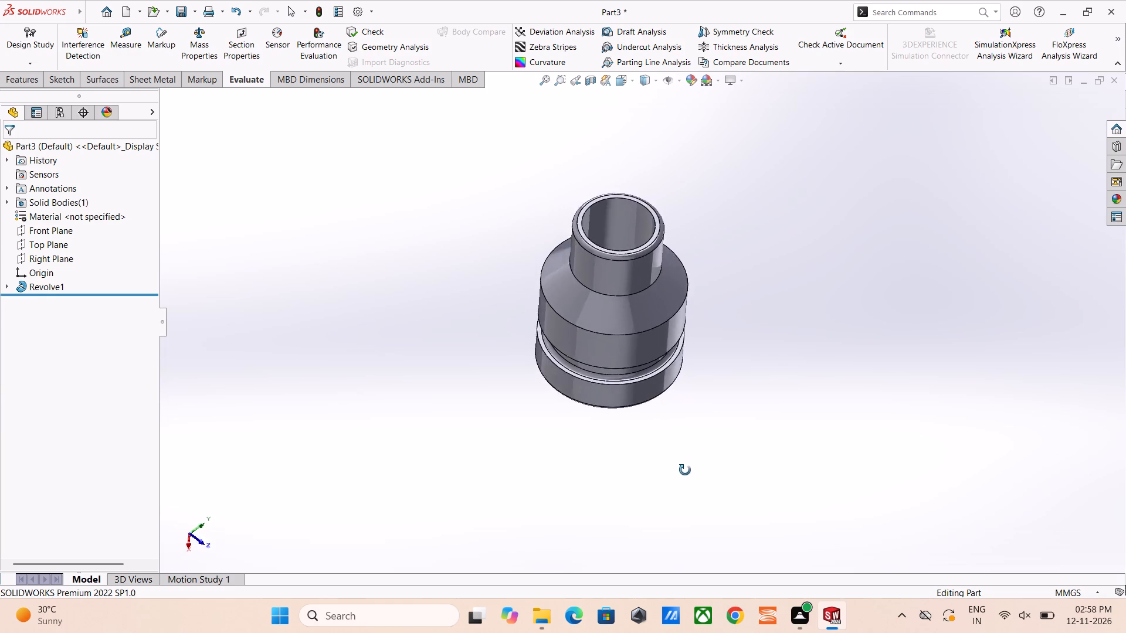
pyautogui.moveTo(685, 470); pyautogui.dragTo(660, 501, button='middle')
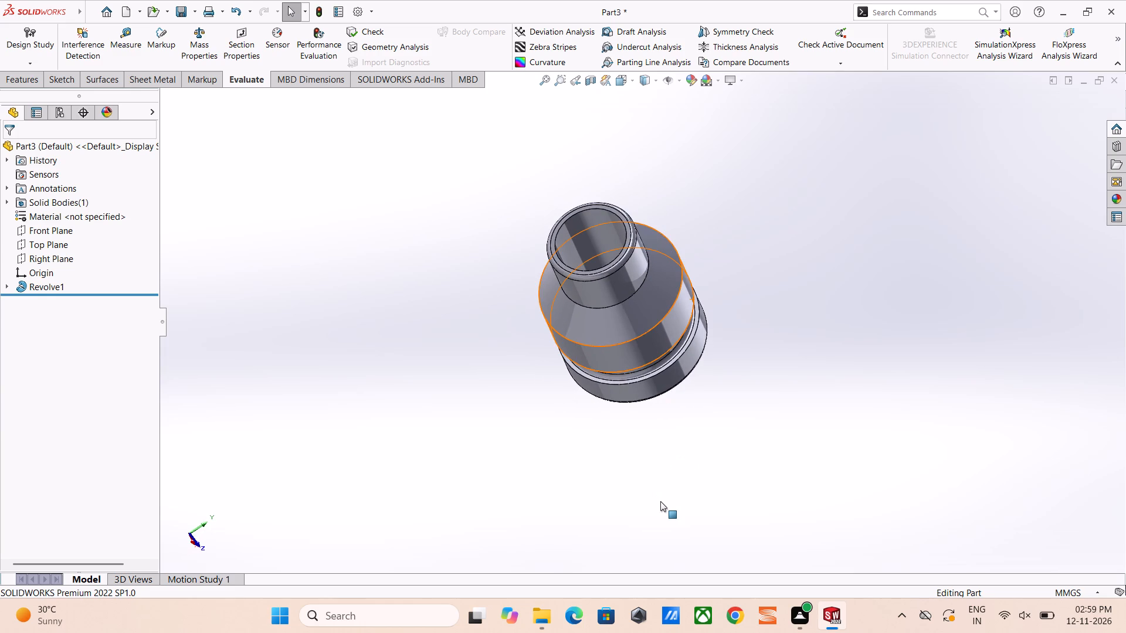
# Reopen the revolve's profile sketch for editing and set the groove width to 6 mm.
pyautogui.click(6, 288)
pyautogui.click(43, 303)
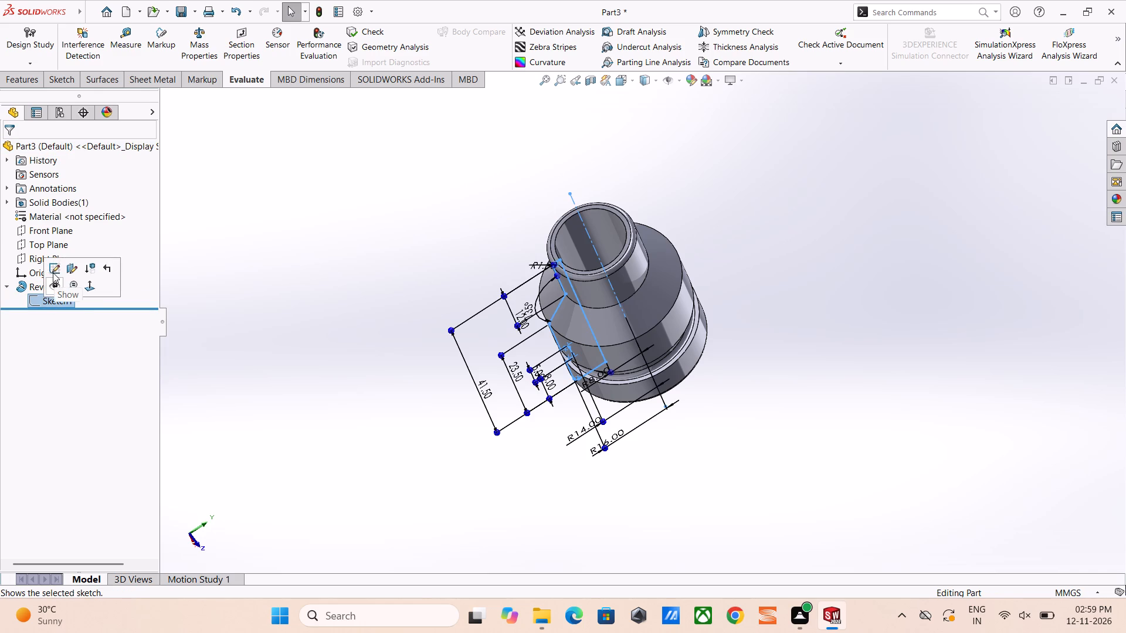
pyautogui.click(53, 271)
pyautogui.scroll(-5, 783, 359)
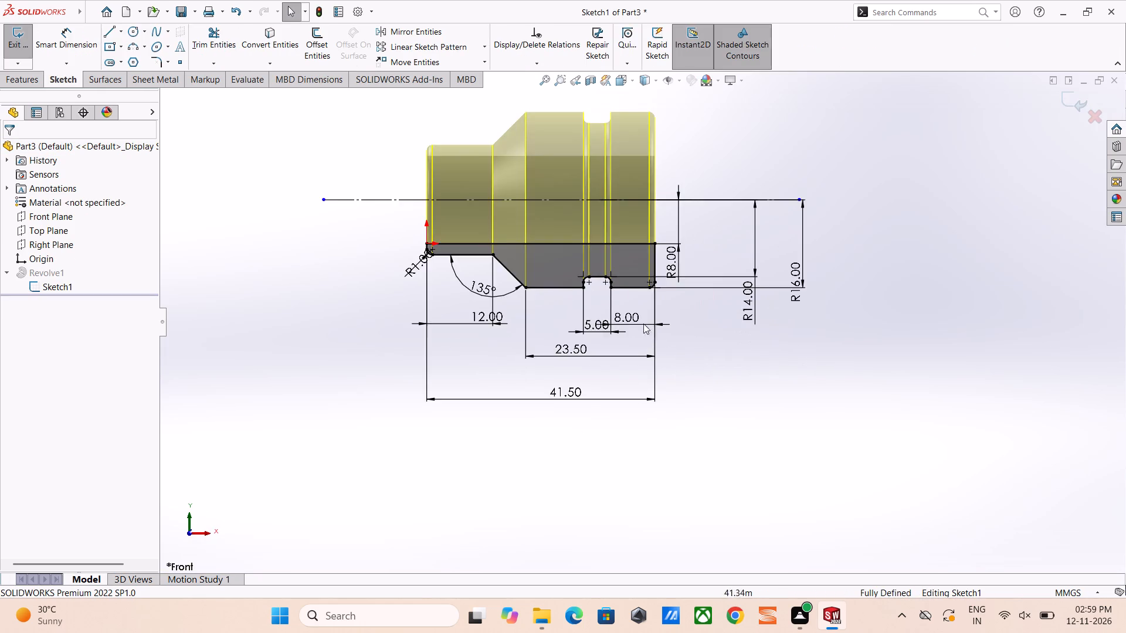
pyautogui.scroll(-6, 623, 319)
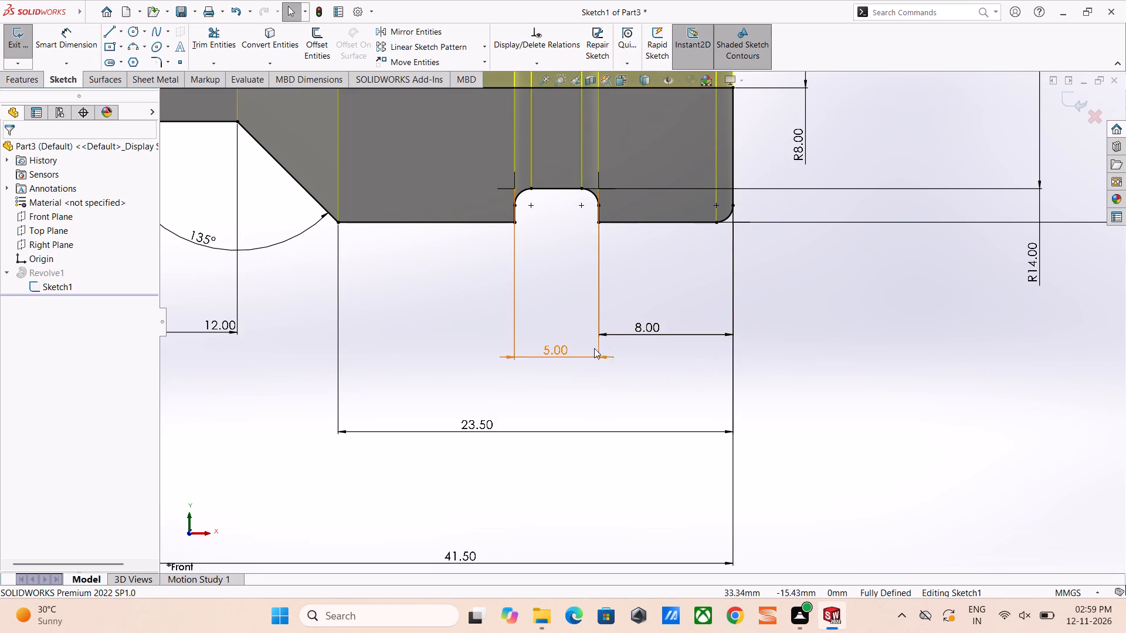
pyautogui.doubleClick(567, 350)
pyautogui.press('BackSpace')
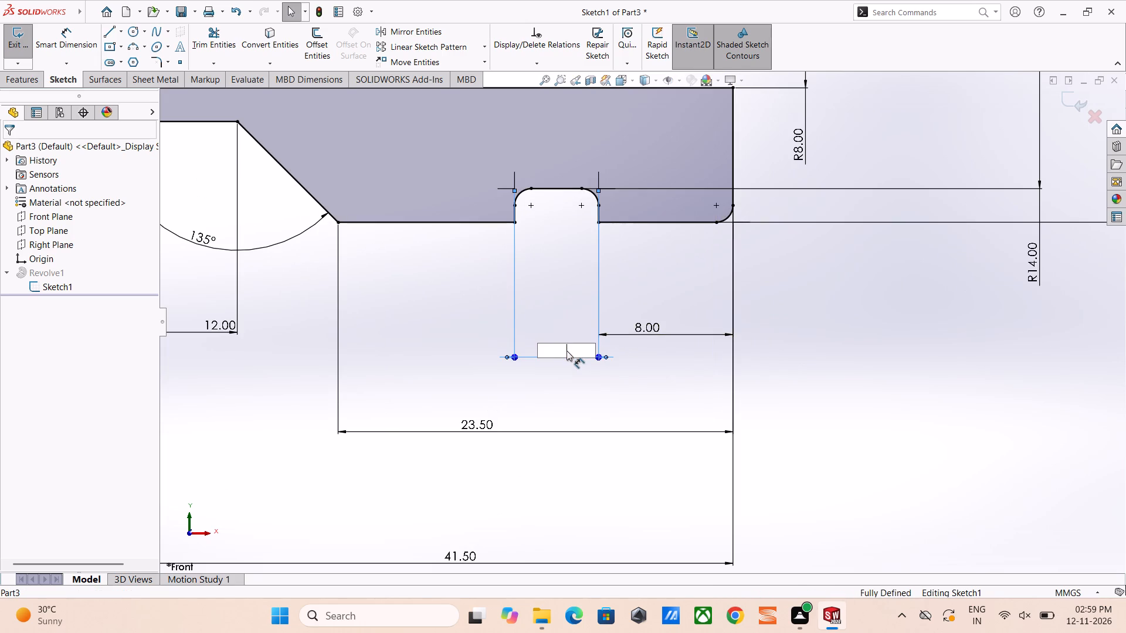
pyautogui.press('6')
pyautogui.press('Return')
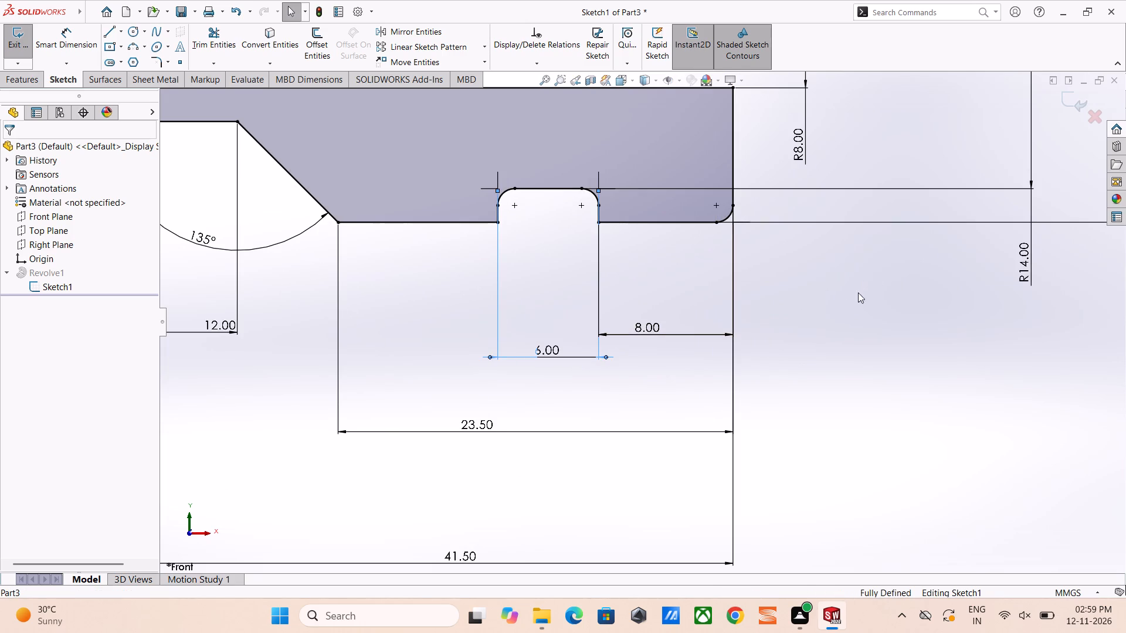
pyautogui.click(845, 304)
pyautogui.scroll(3, 707, 293)
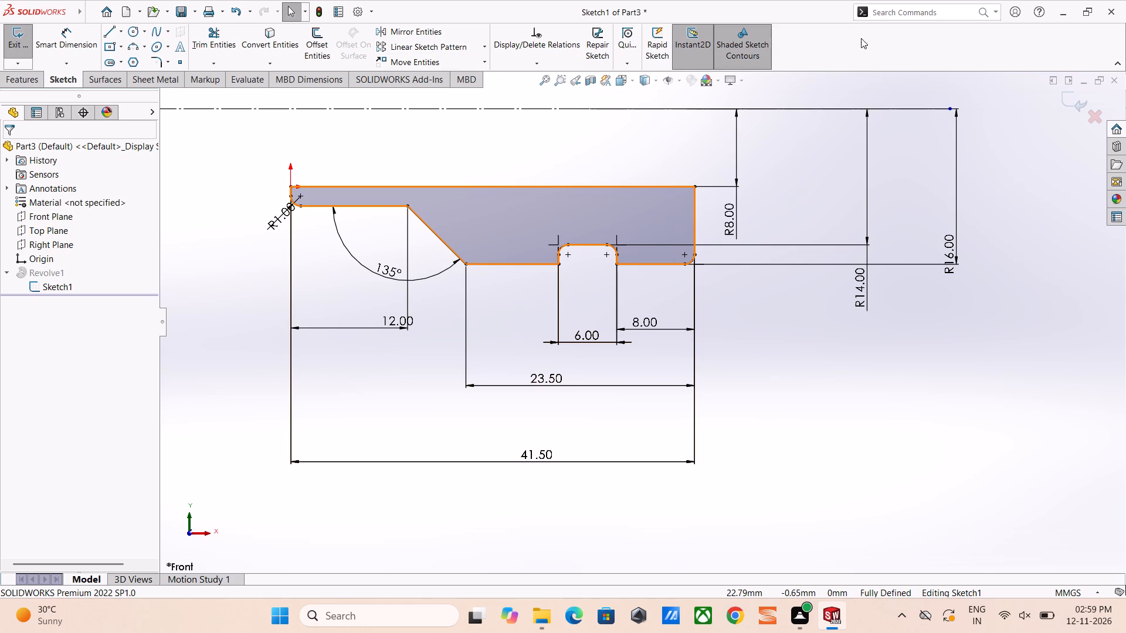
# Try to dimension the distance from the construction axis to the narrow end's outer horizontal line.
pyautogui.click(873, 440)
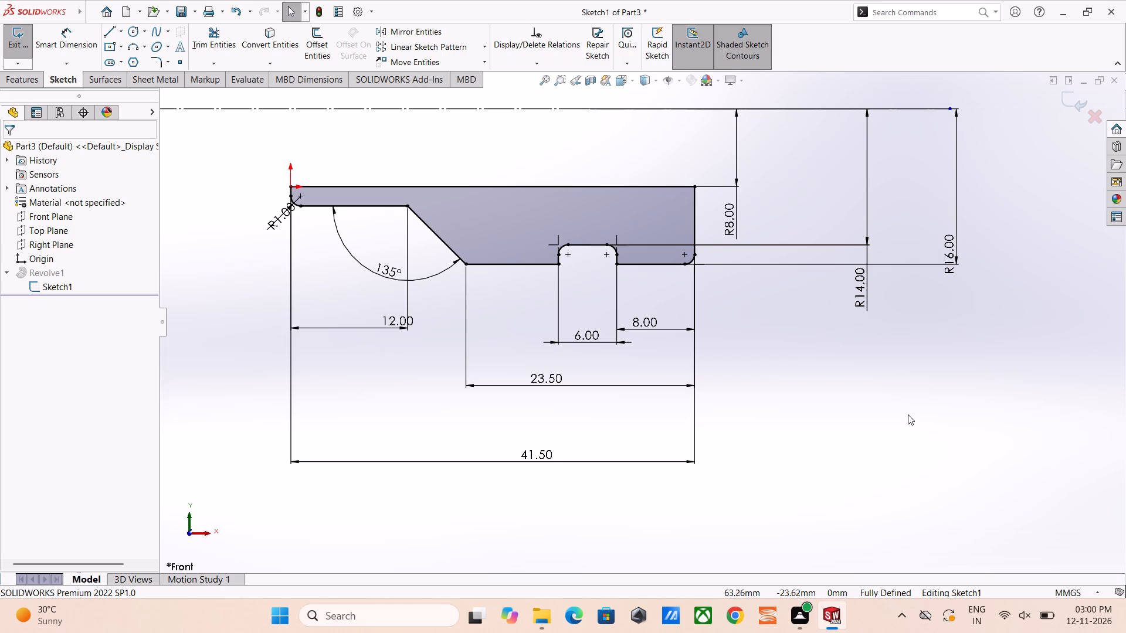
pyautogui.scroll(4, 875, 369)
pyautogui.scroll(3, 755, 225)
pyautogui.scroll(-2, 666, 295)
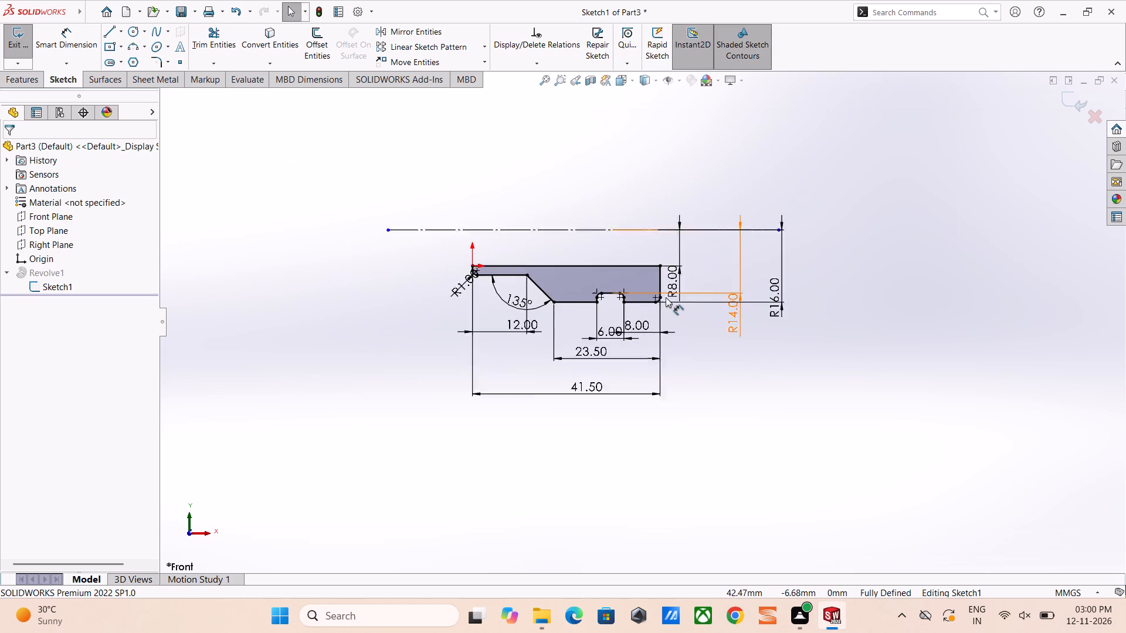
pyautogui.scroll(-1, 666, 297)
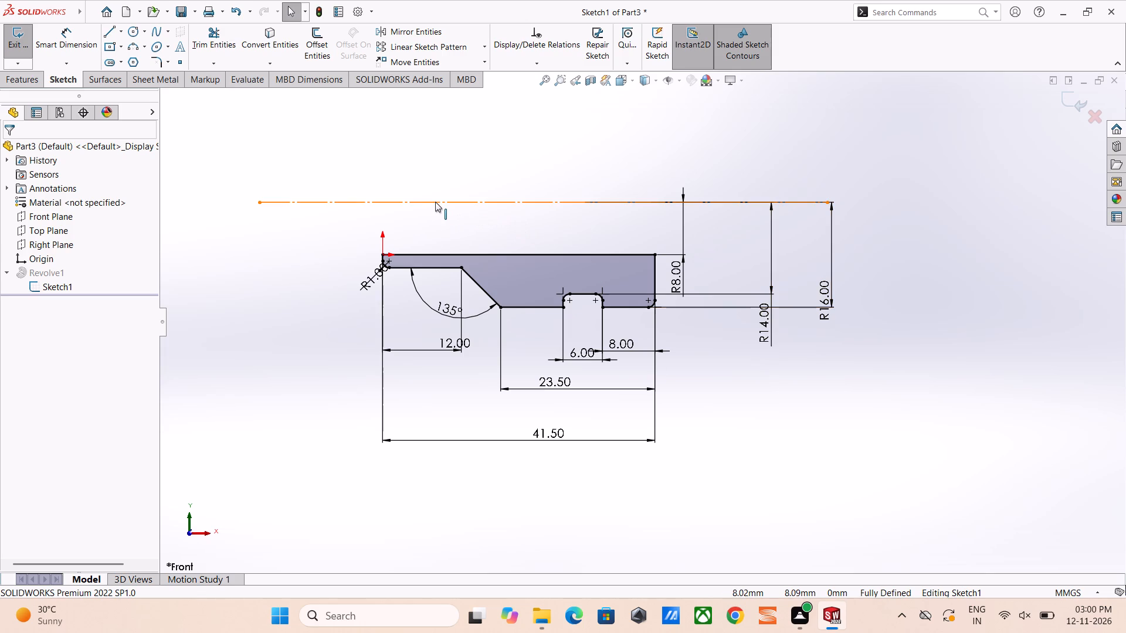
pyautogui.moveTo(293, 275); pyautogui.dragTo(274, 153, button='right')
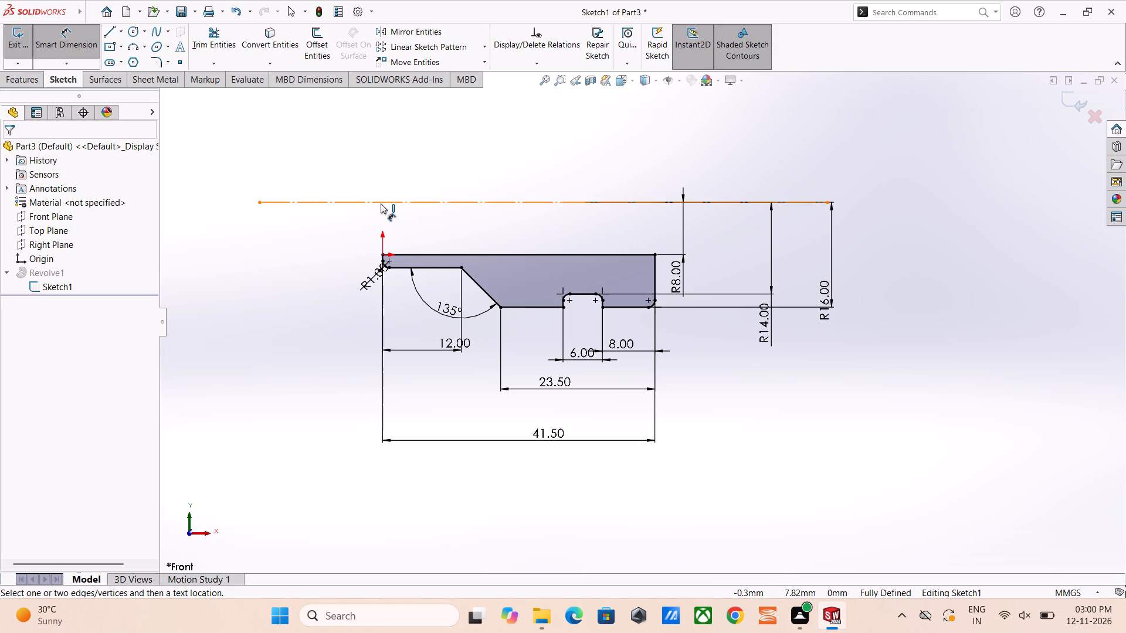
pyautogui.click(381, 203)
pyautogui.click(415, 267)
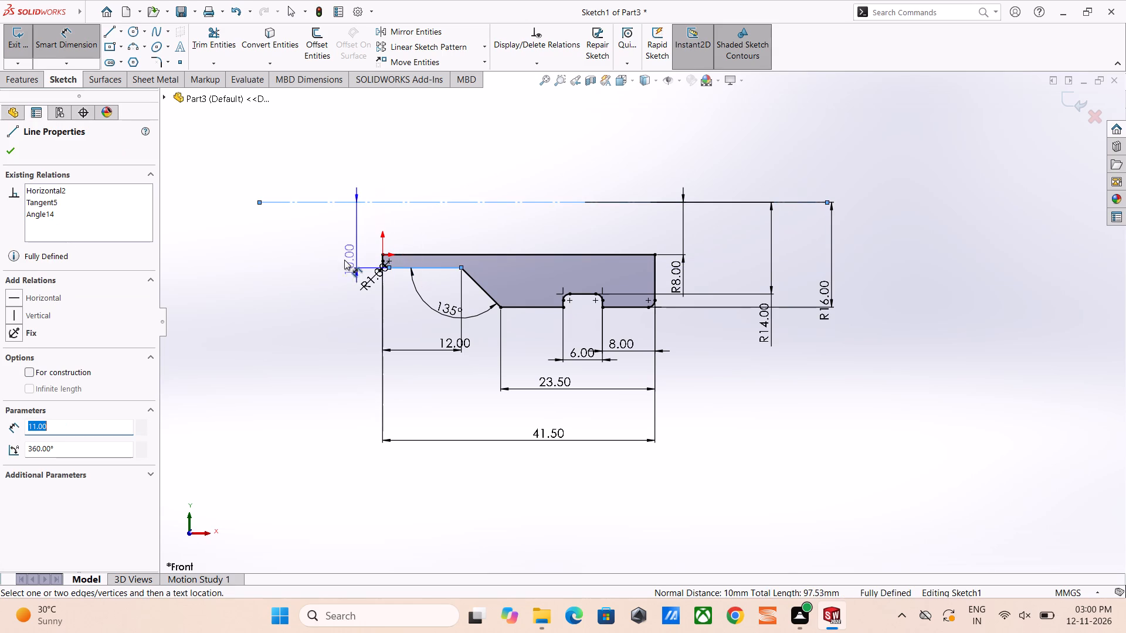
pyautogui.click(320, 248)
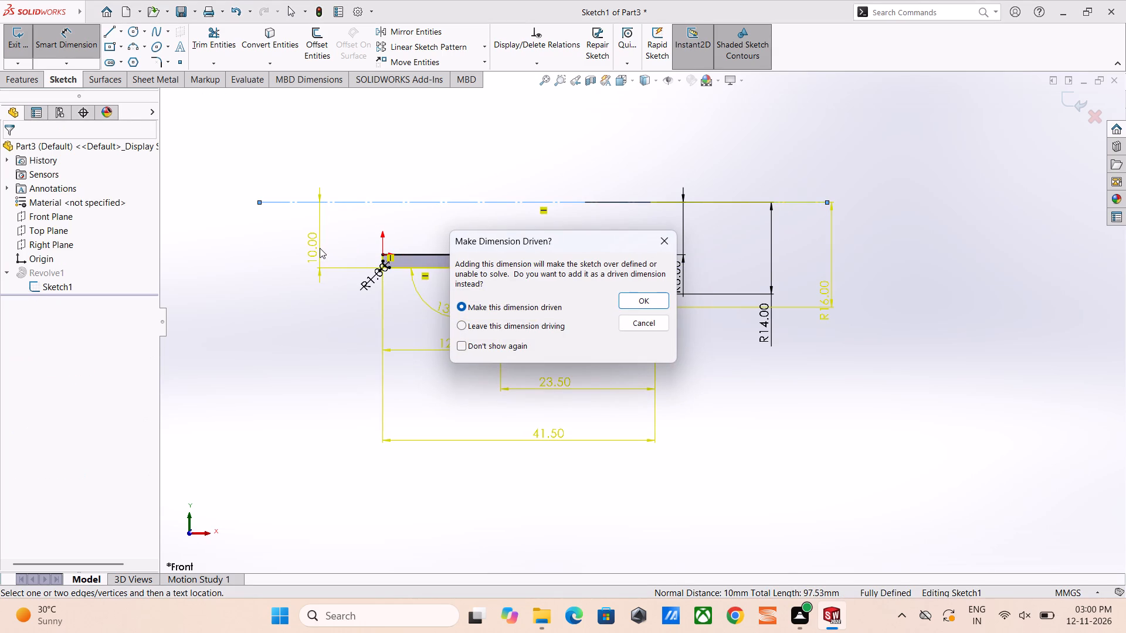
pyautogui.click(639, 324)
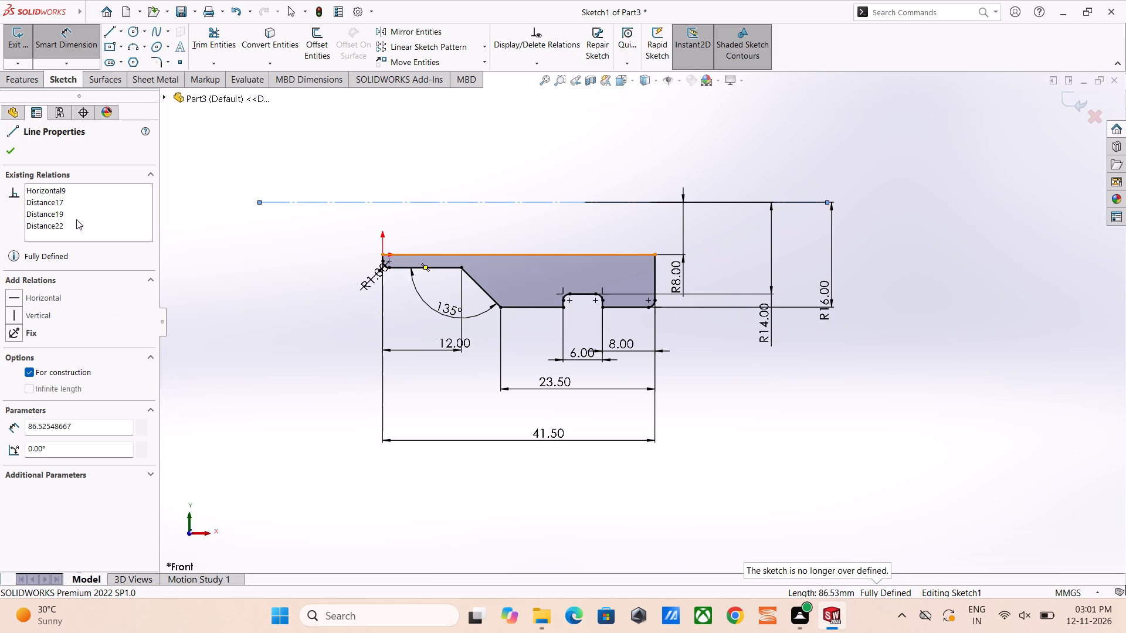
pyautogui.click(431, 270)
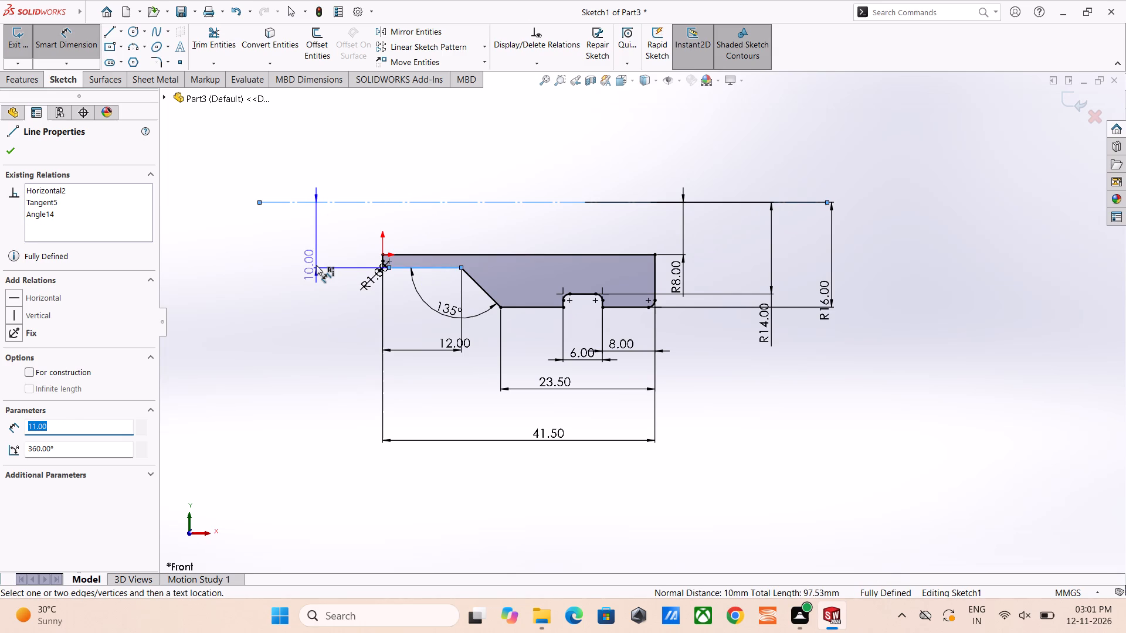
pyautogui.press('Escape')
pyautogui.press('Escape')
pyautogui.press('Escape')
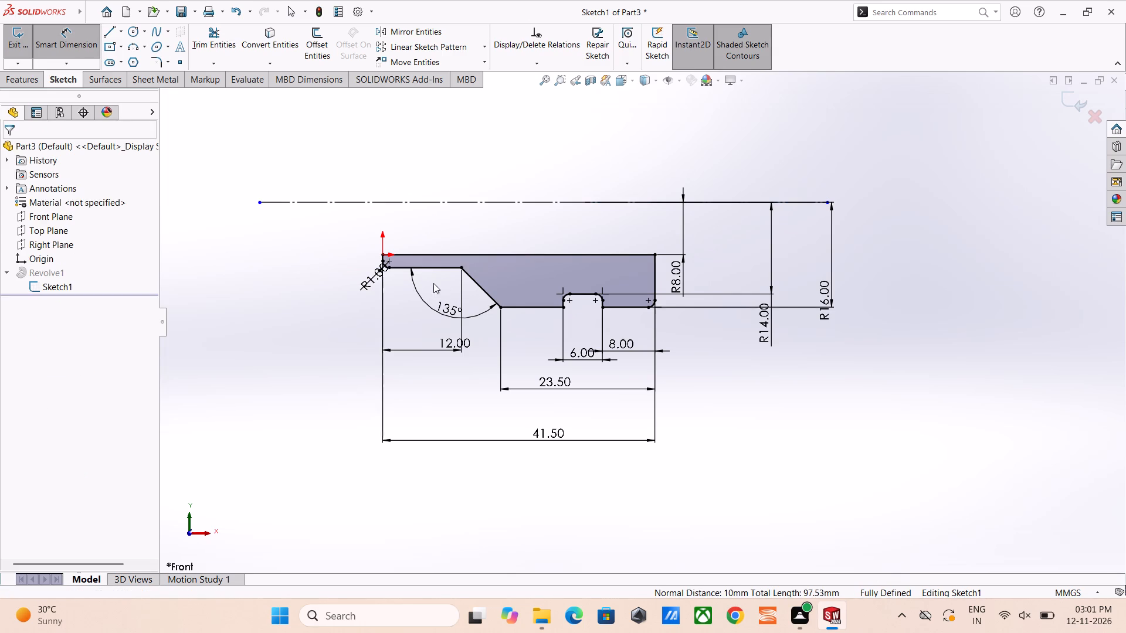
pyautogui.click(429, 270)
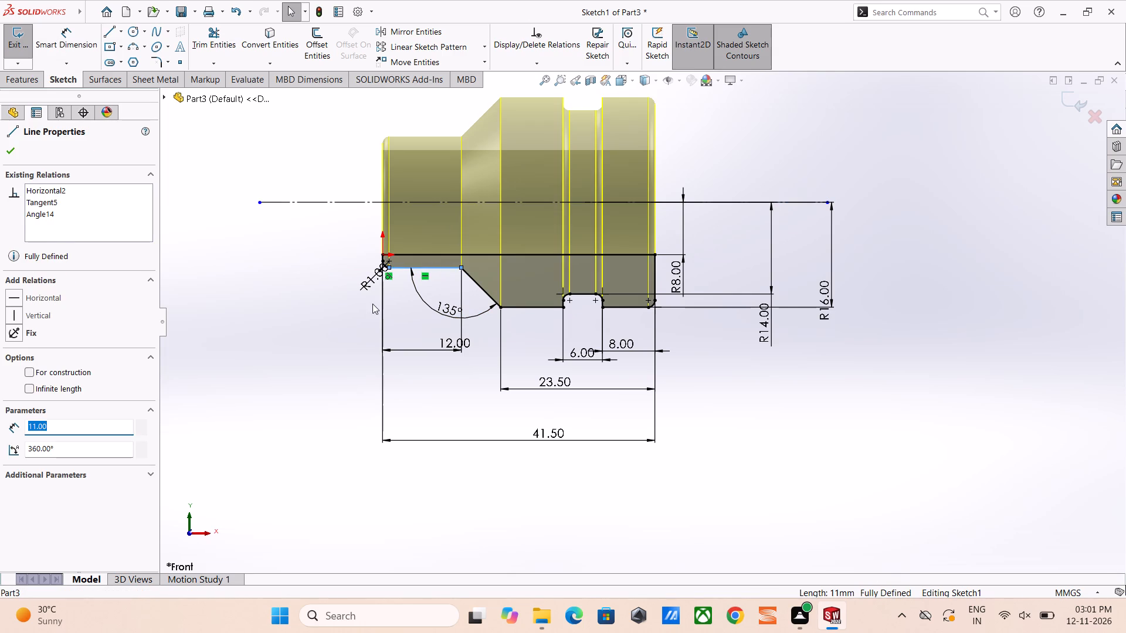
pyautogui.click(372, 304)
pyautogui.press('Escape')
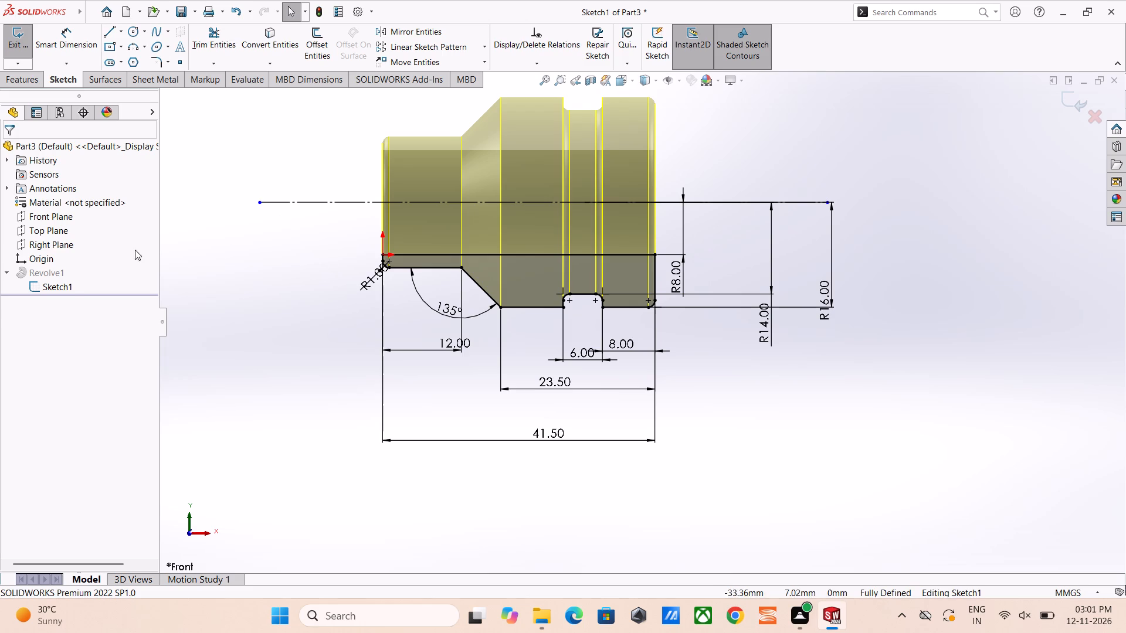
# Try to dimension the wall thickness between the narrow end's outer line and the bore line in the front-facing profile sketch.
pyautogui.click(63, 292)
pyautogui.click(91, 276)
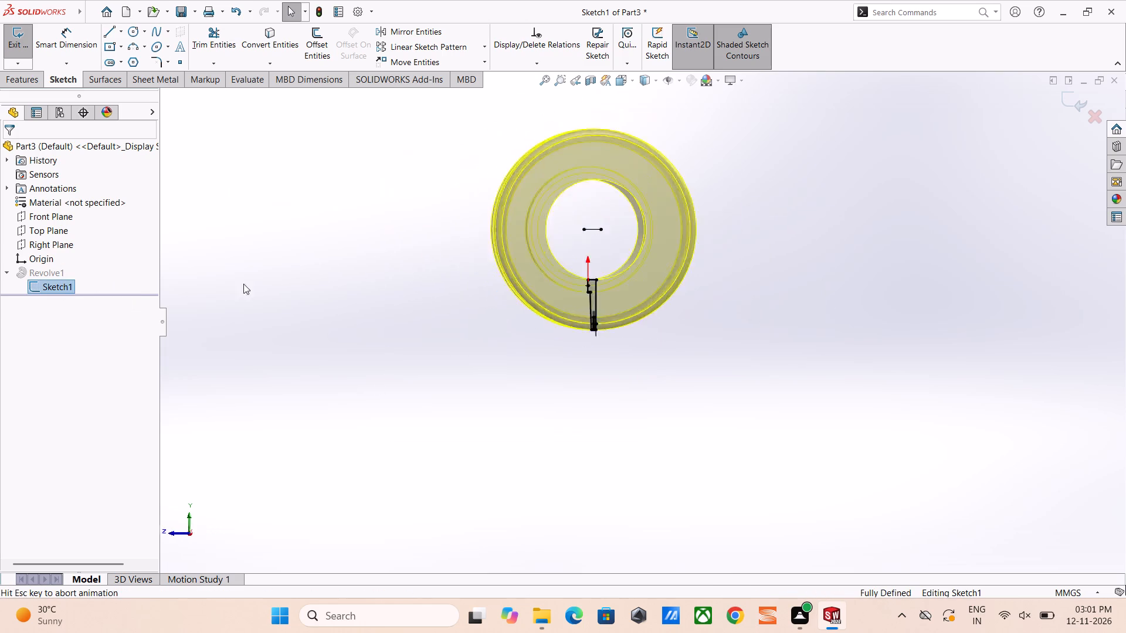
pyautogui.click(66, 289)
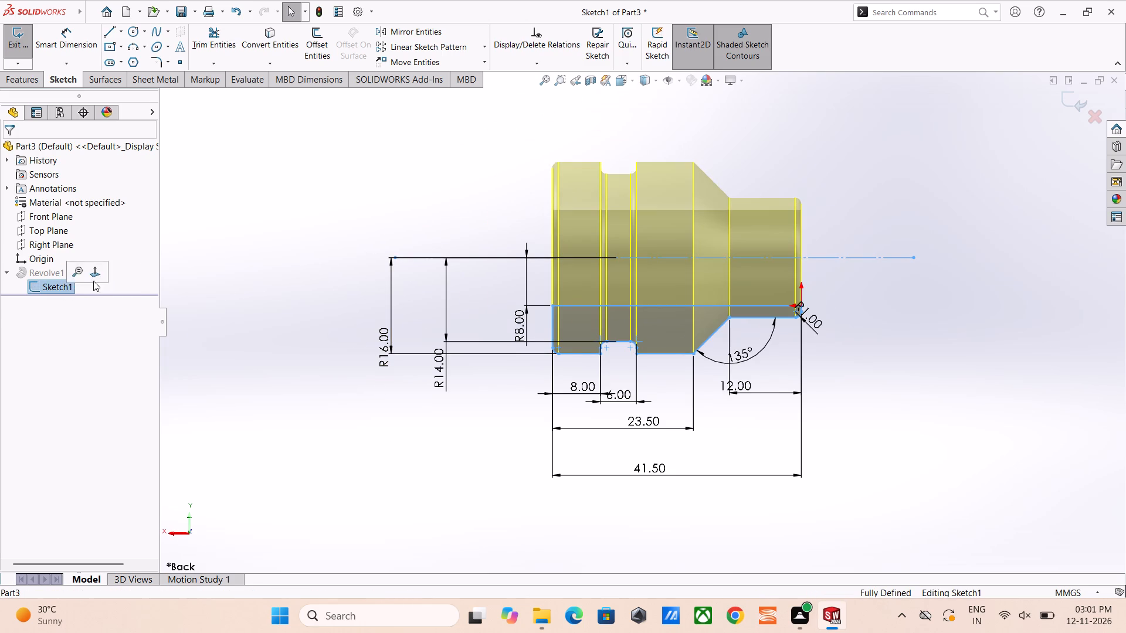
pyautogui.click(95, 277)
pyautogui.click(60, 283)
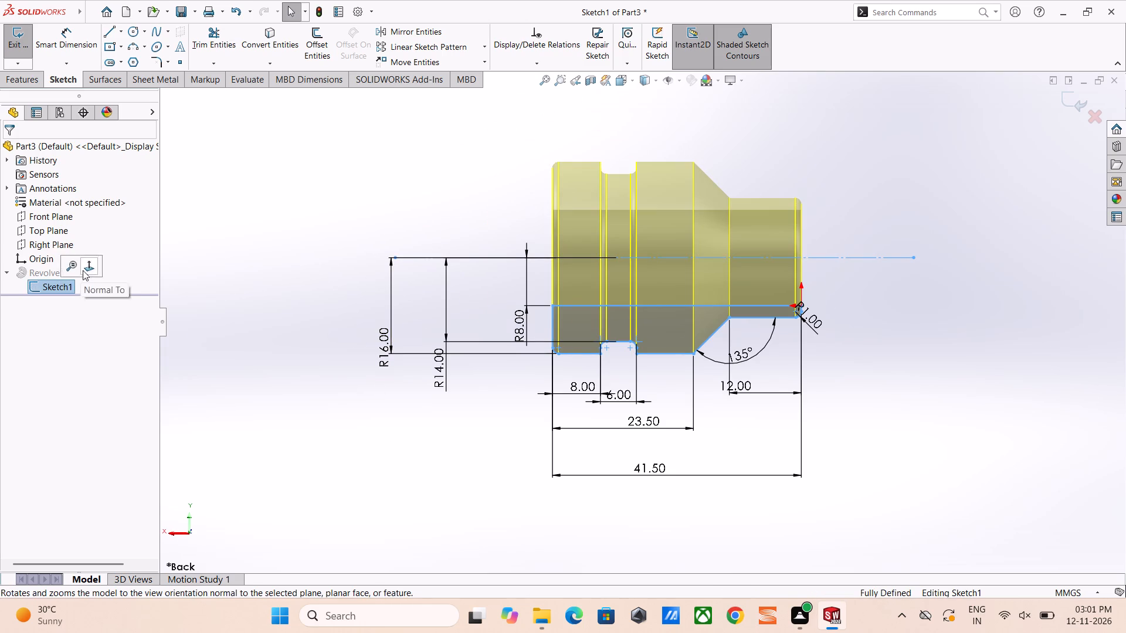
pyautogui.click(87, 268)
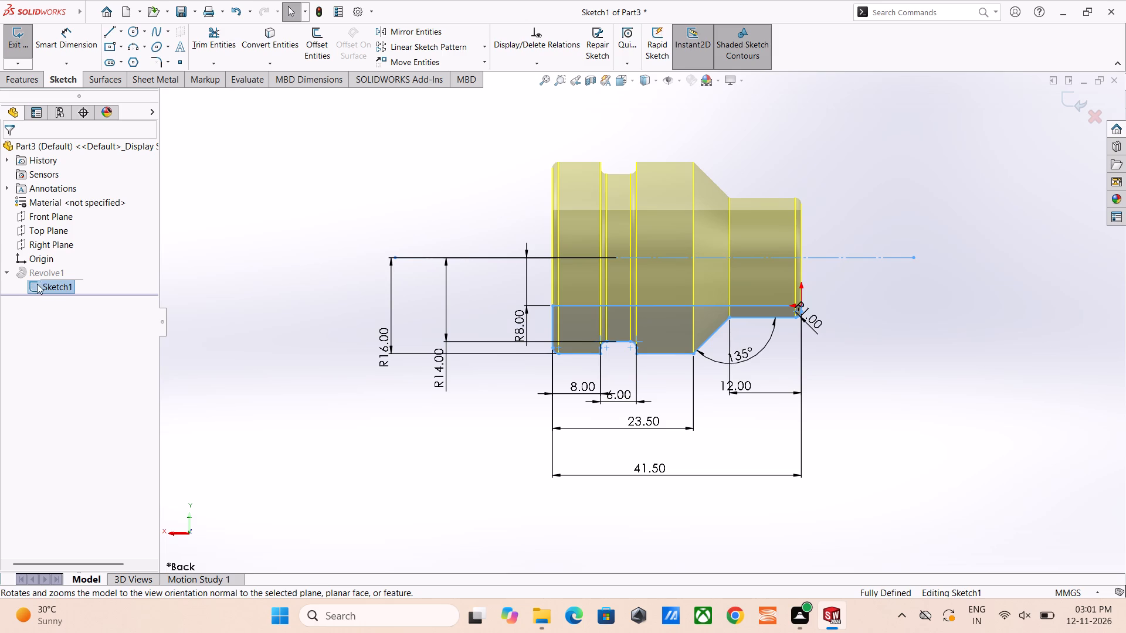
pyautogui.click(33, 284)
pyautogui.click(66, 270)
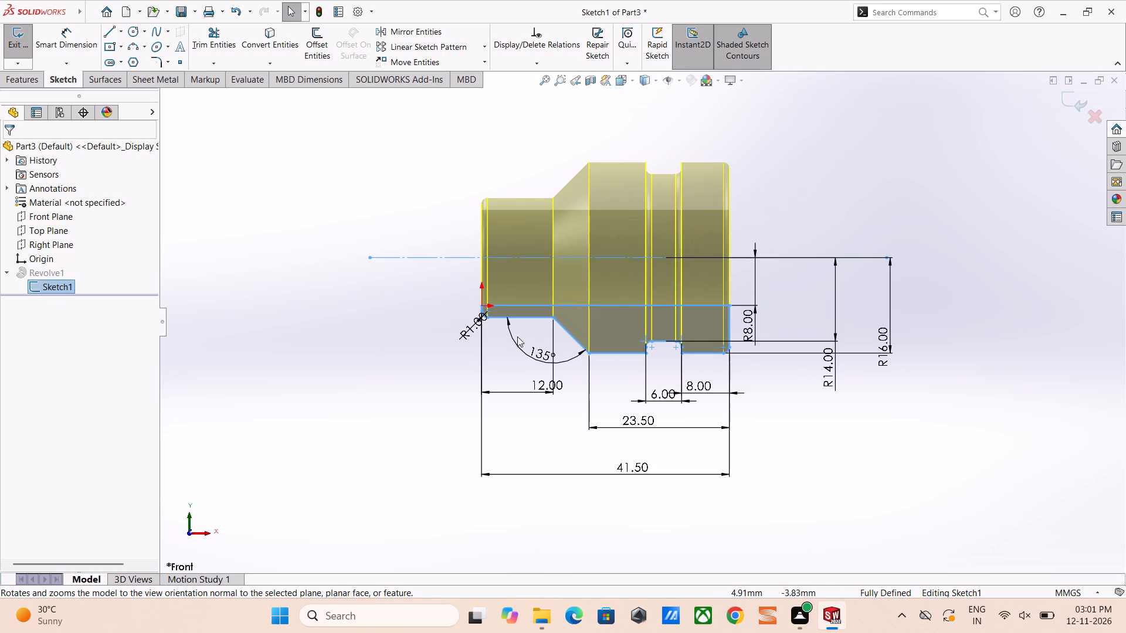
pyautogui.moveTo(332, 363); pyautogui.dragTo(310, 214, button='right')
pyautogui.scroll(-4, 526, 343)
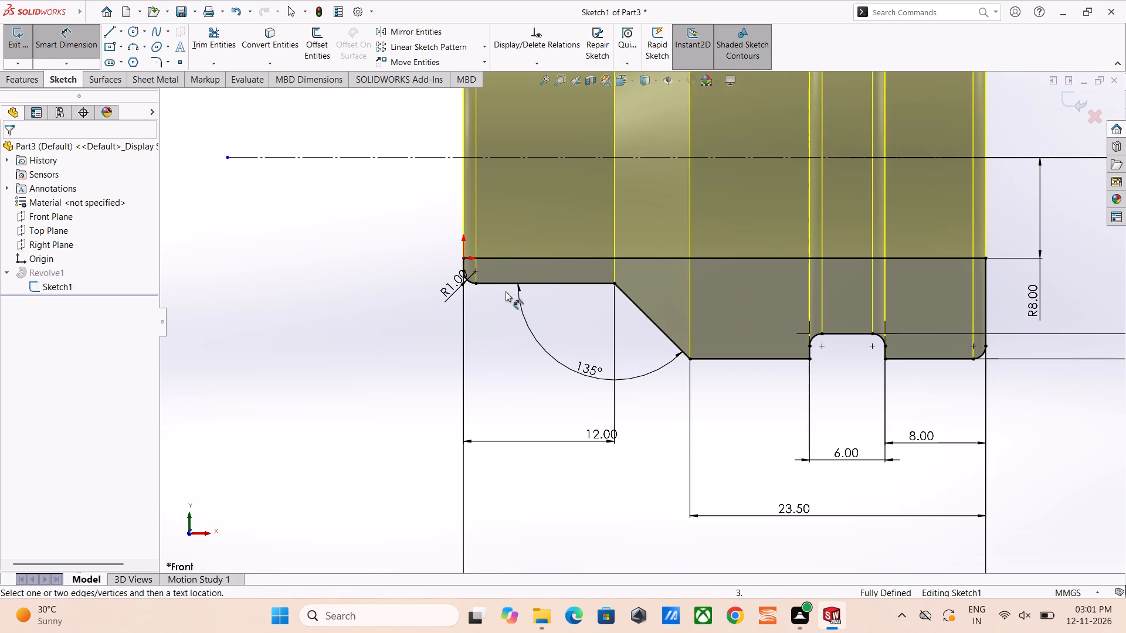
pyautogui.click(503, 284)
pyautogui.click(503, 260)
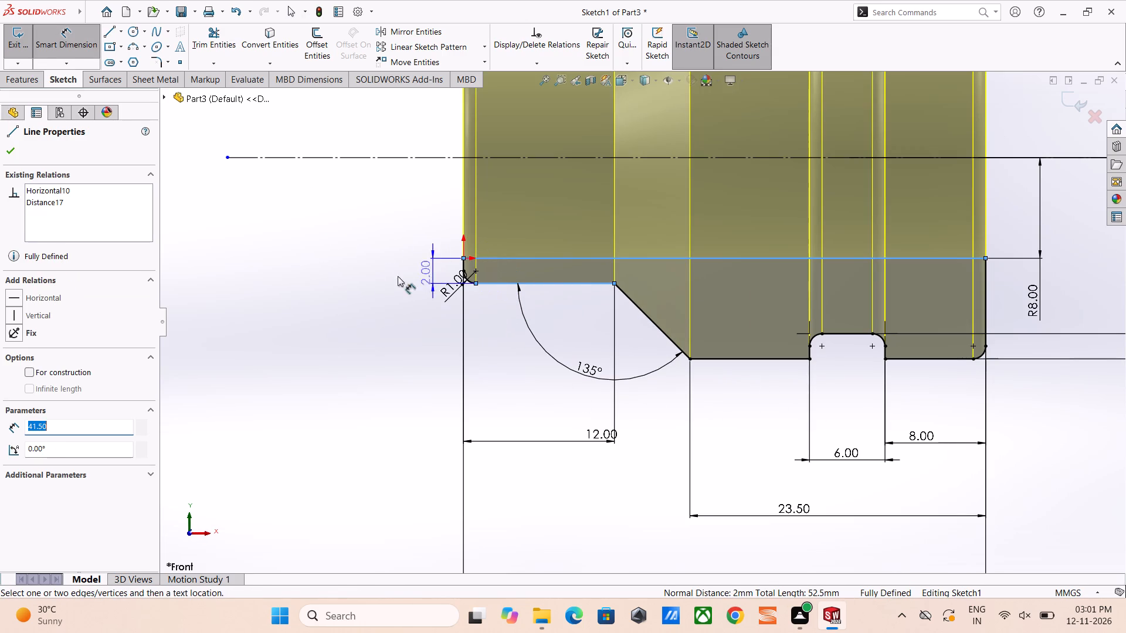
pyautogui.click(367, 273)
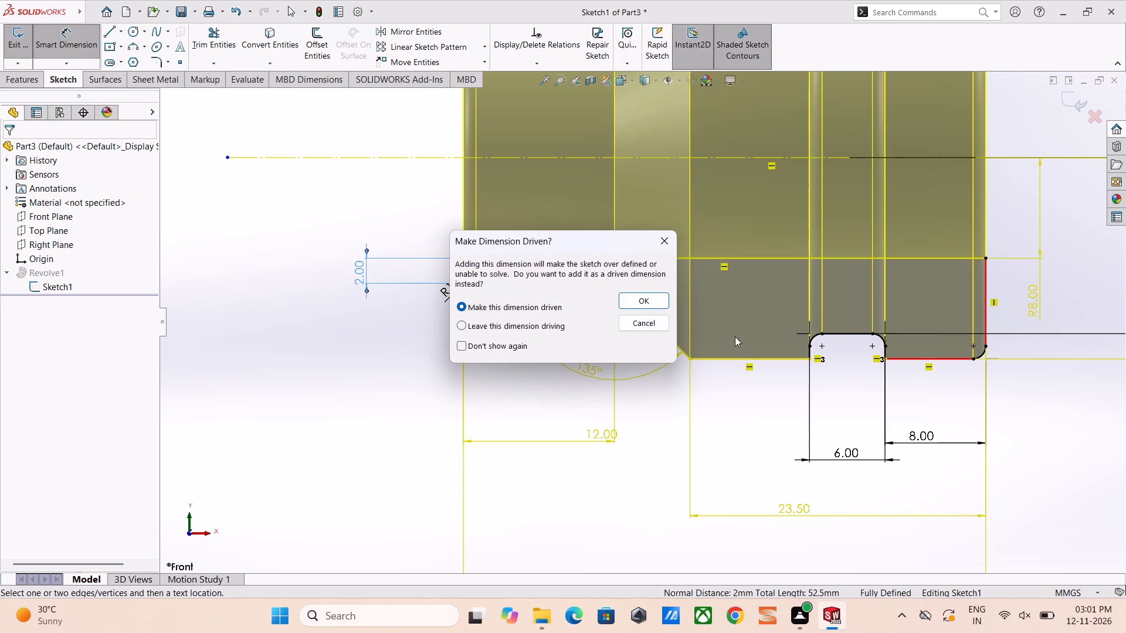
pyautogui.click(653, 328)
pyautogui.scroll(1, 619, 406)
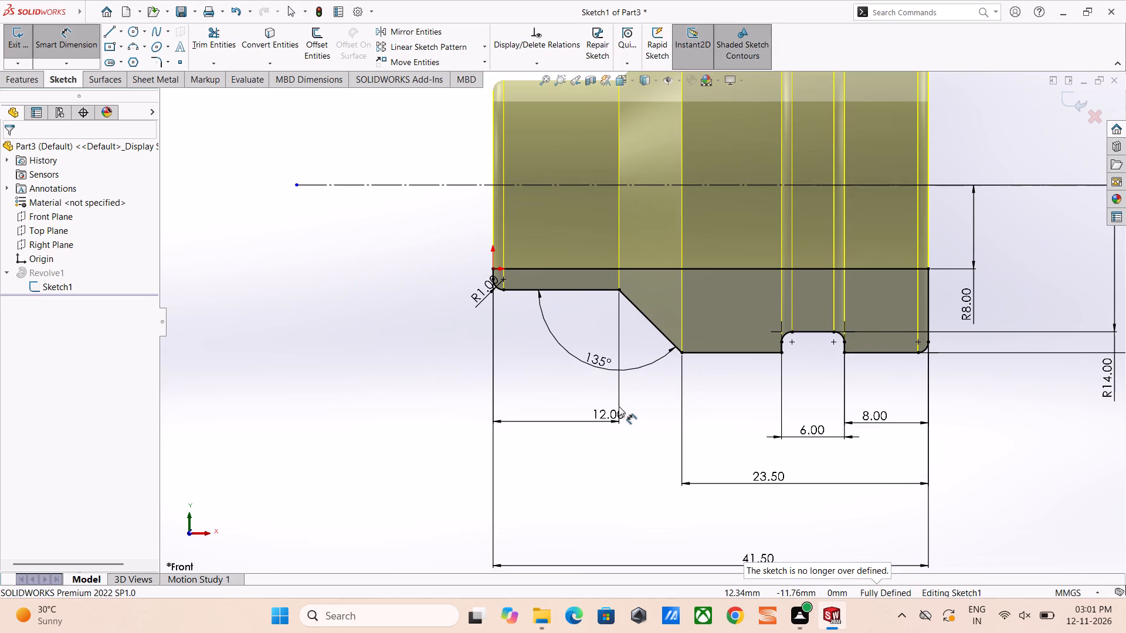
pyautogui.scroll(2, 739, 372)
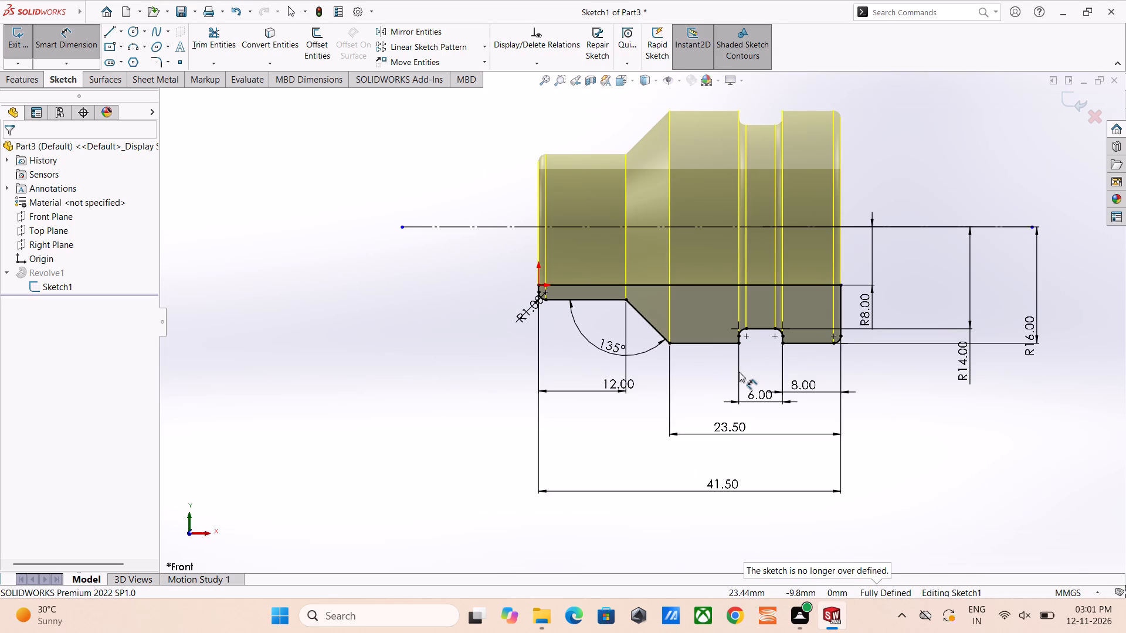
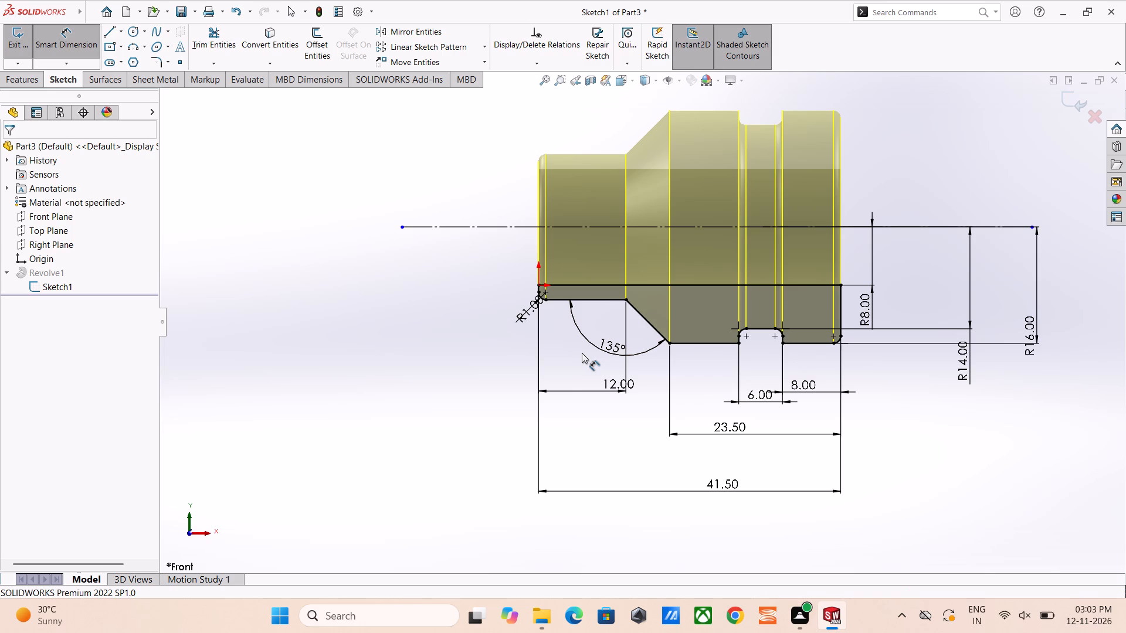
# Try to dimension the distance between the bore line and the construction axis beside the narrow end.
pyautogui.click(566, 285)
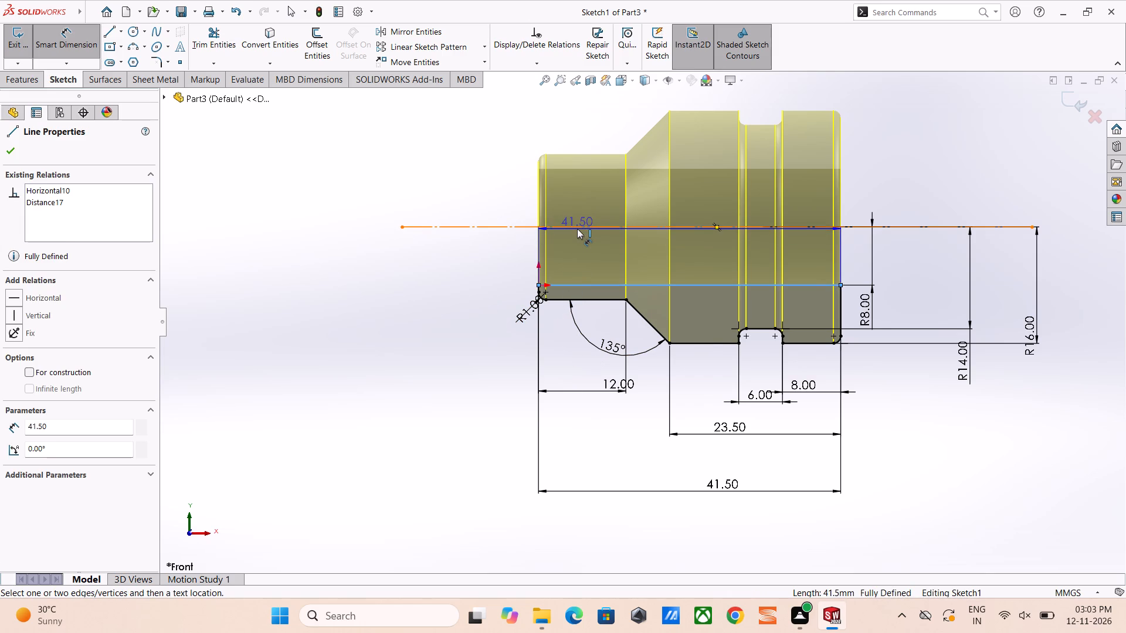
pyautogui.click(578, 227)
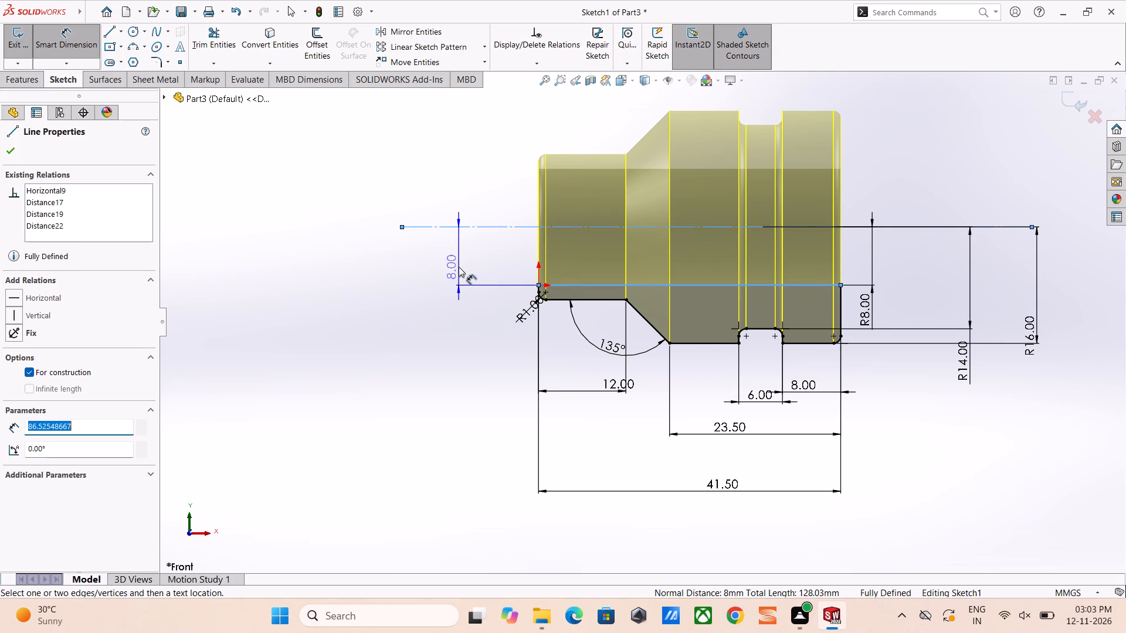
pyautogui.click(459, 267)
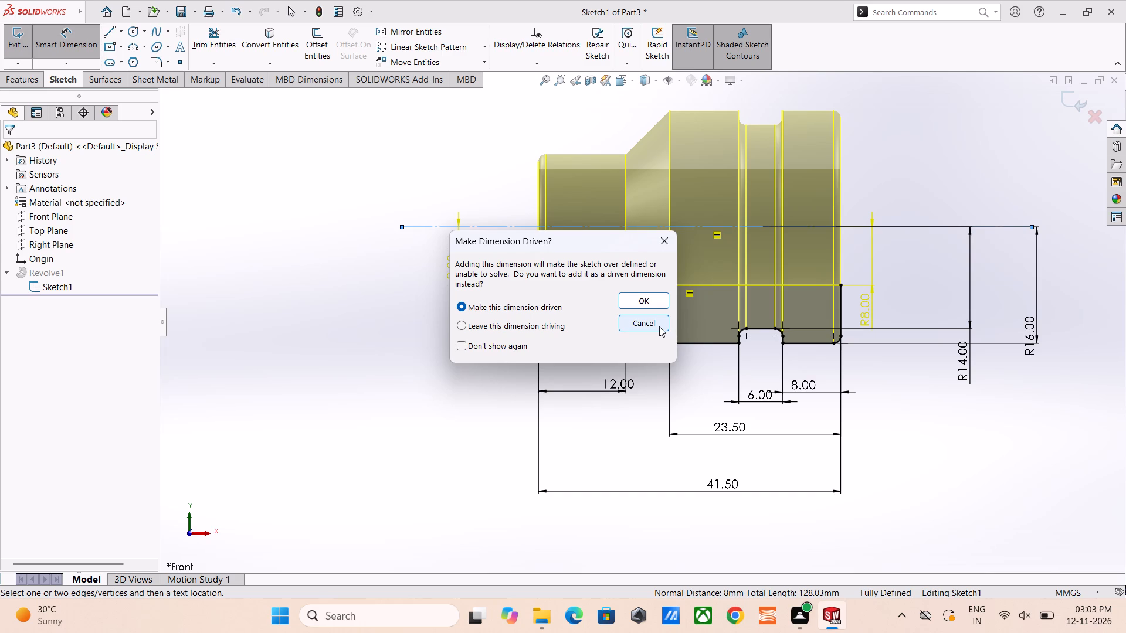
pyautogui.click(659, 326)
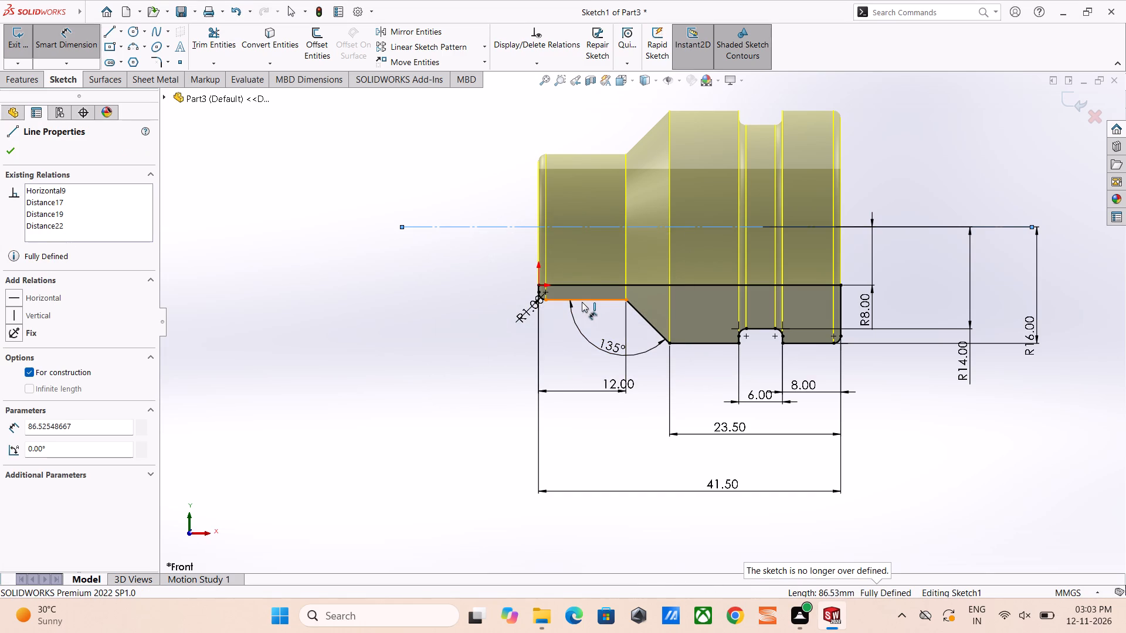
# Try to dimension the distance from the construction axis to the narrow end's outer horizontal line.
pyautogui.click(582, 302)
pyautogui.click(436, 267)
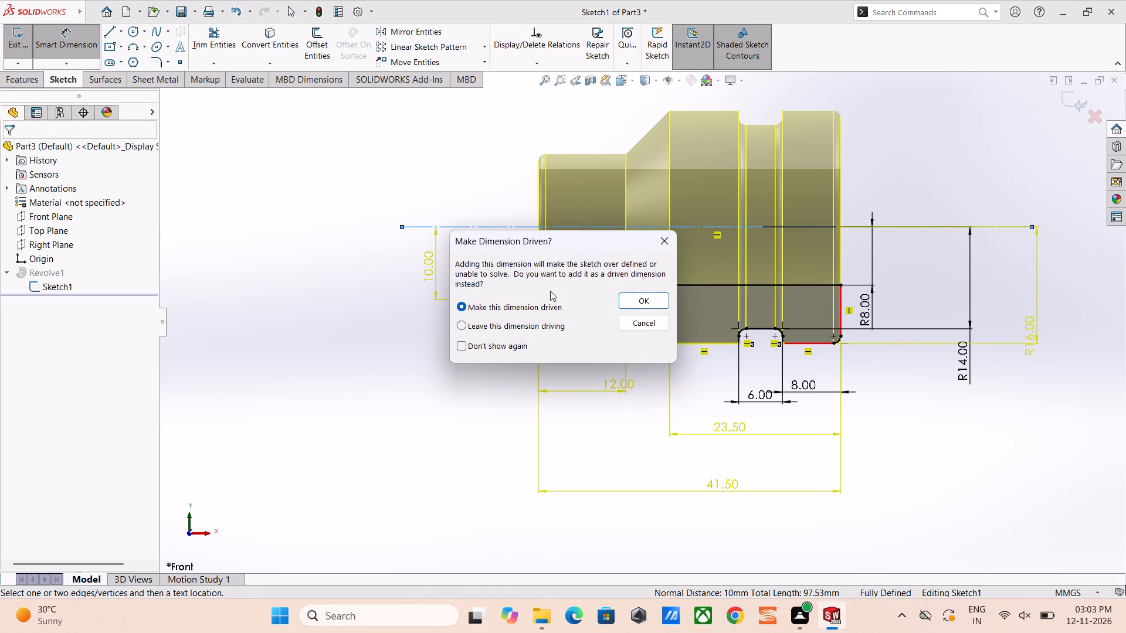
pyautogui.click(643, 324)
# Exit the revolve's profile sketch back to the solid part.
pyautogui.click(8, 154)
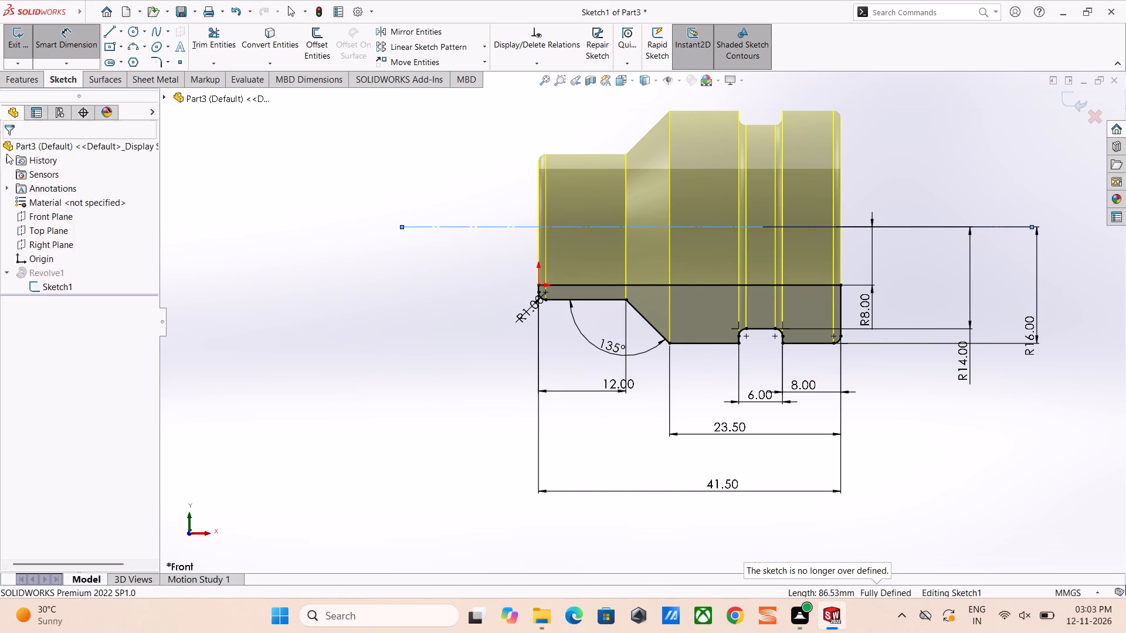
pyautogui.click(21, 45)
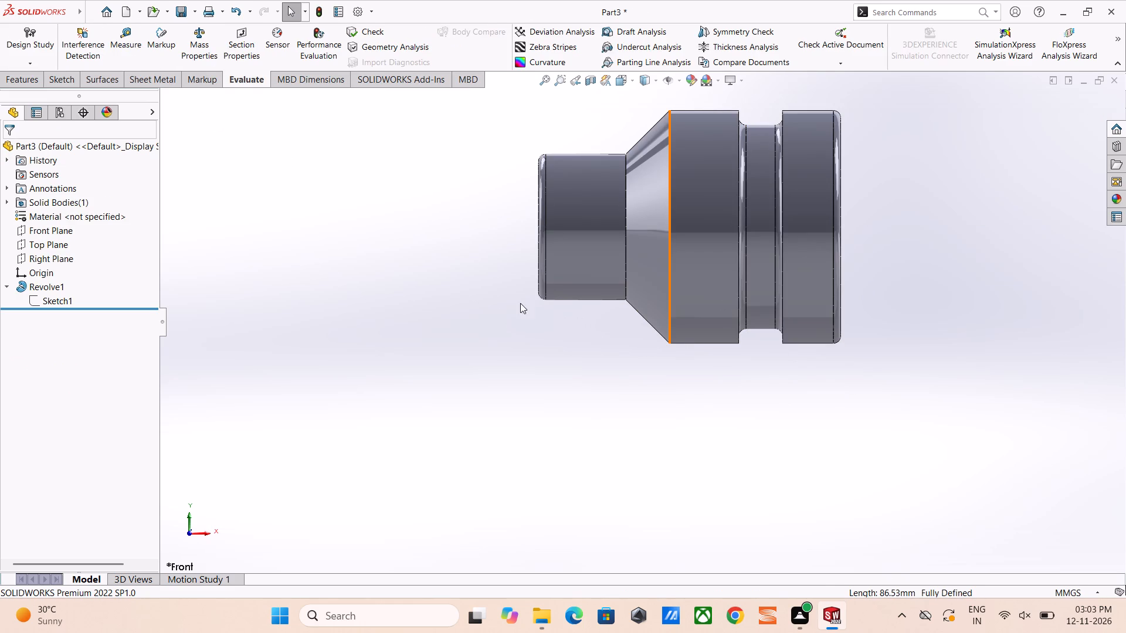
# Examine the revolved bushing from the narrow bore end and in the isometric view.
pyautogui.moveTo(520, 303); pyautogui.dragTo(592, 317, button='middle')
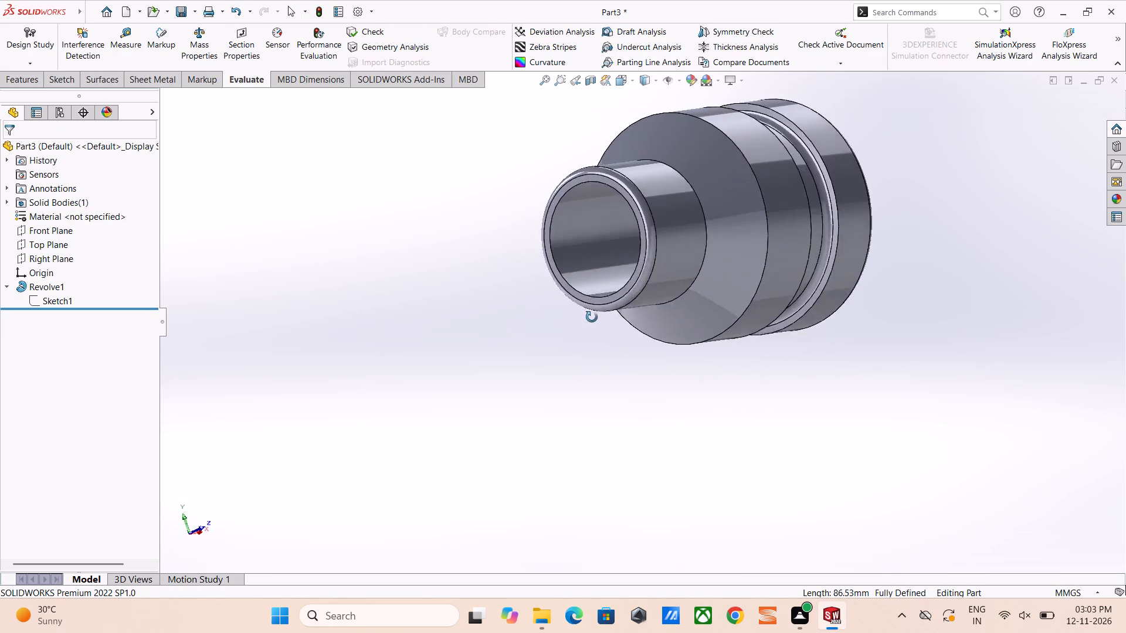
pyautogui.moveTo(592, 317); pyautogui.dragTo(574, 213, button='middle')
pyautogui.scroll(1, 504, 239)
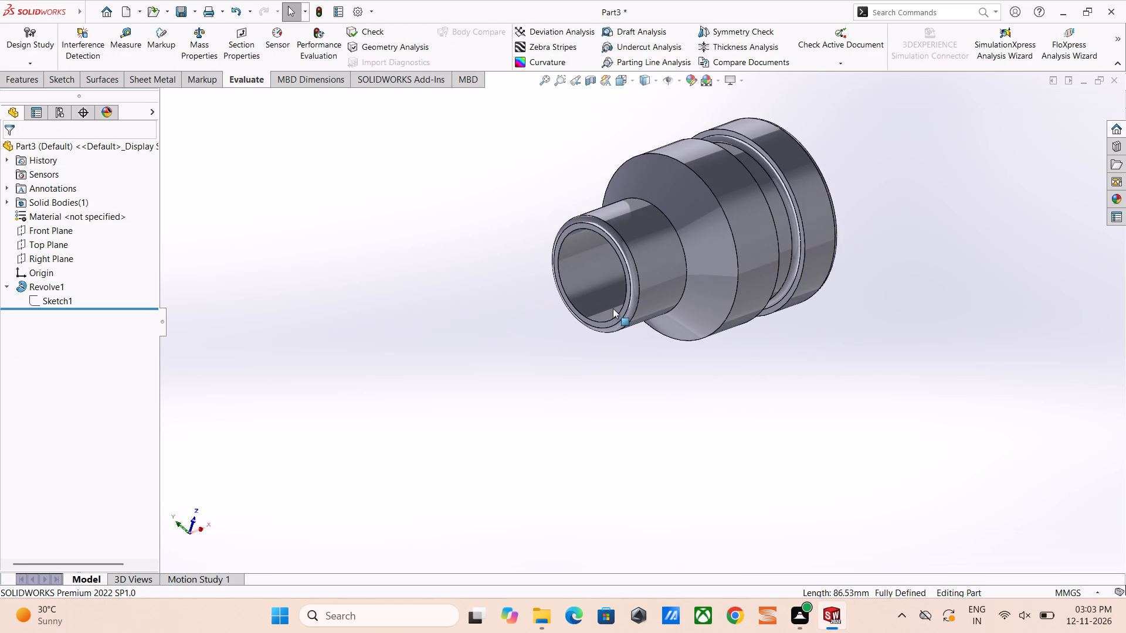
pyautogui.click(629, 74)
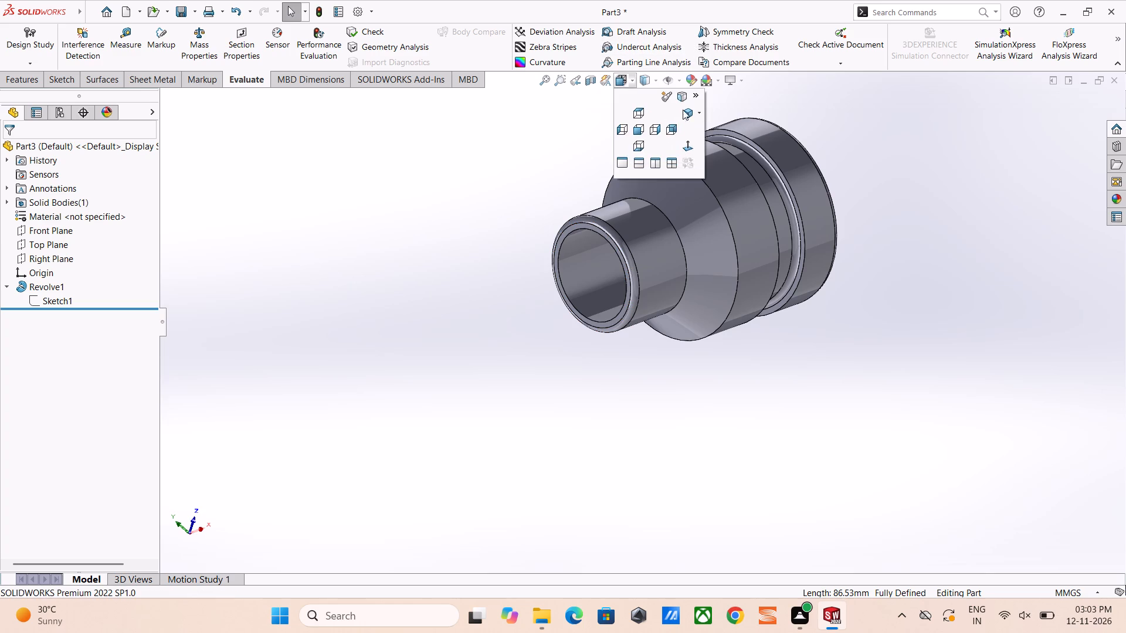
pyautogui.click(687, 110)
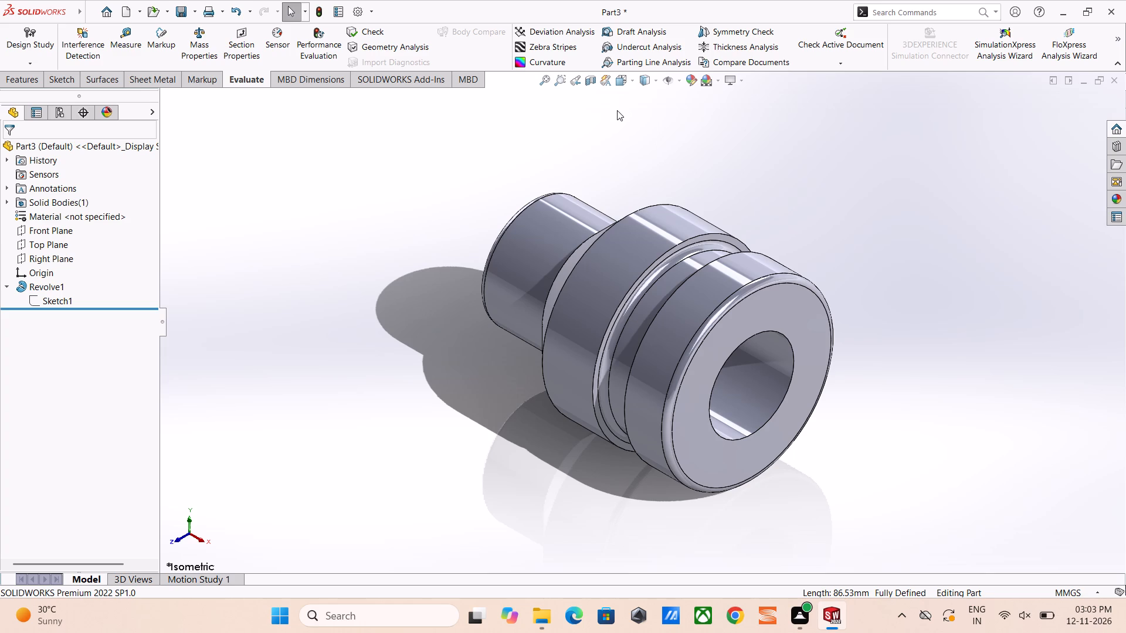
pyautogui.click(636, 79)
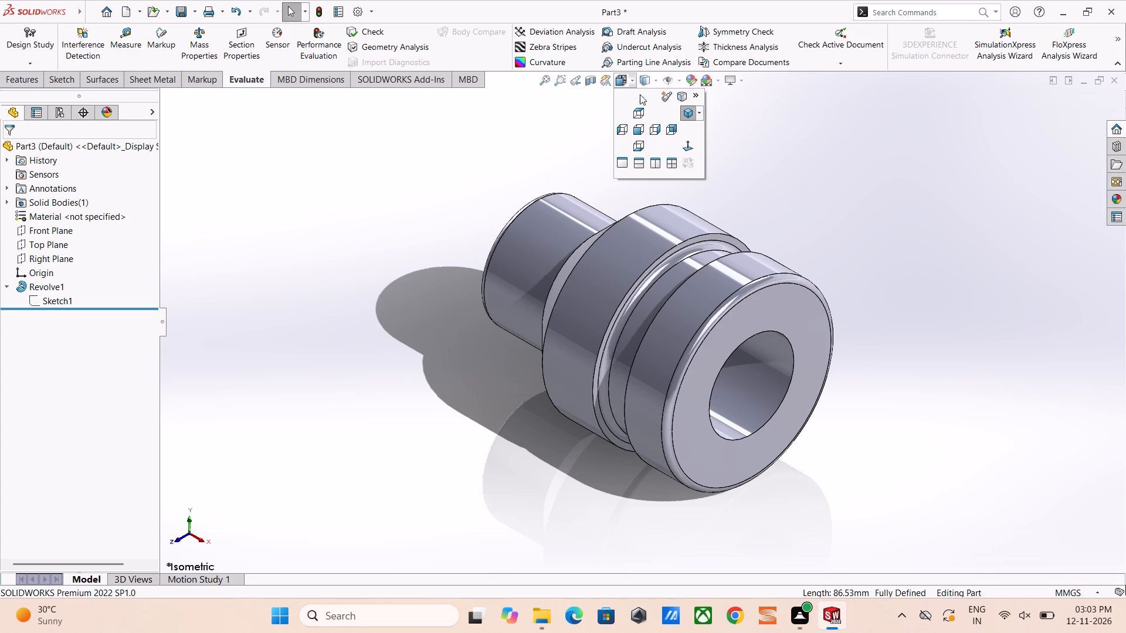
pyautogui.click(781, 125)
pyautogui.scroll(3, 635, 179)
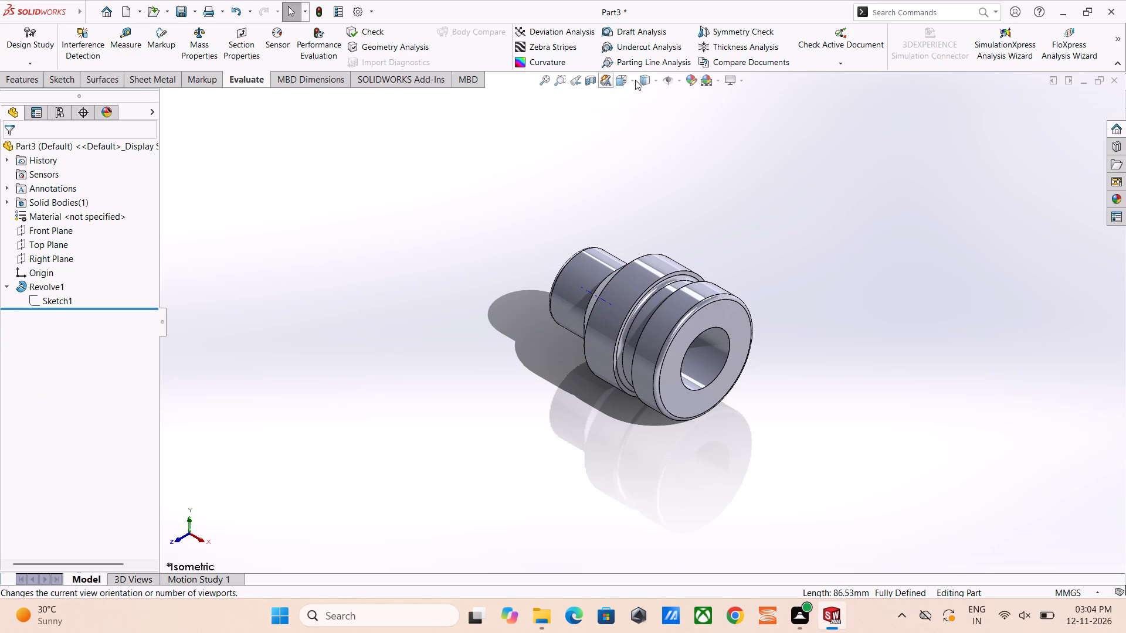
# Start a new sketch on the Front Plane.
pyautogui.click(54, 84)
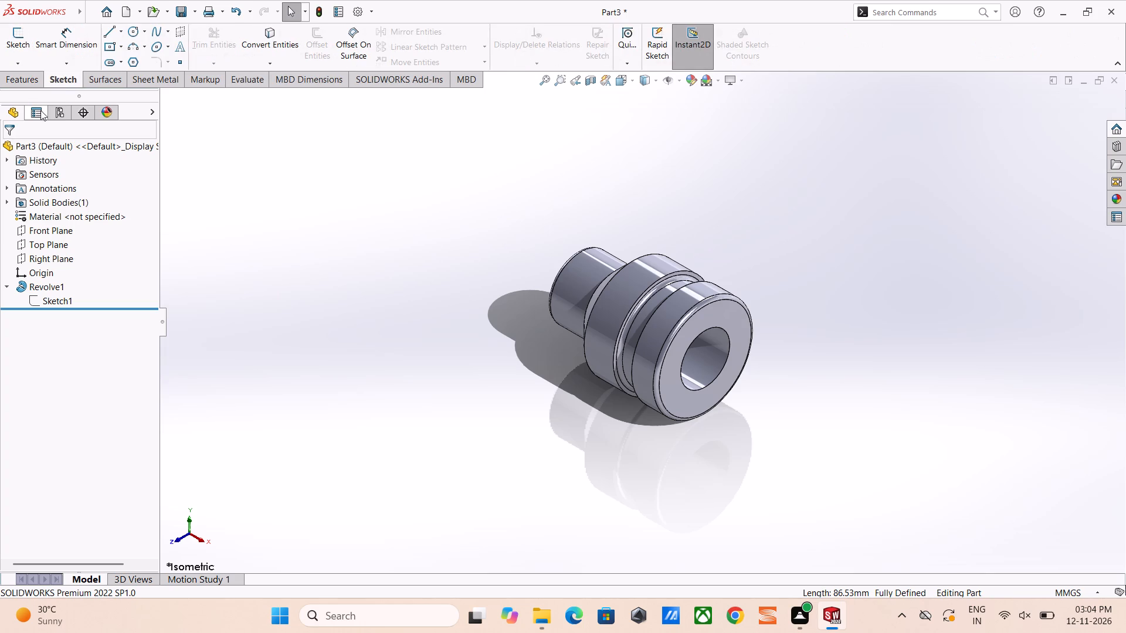
pyautogui.click(45, 230)
pyautogui.click(55, 212)
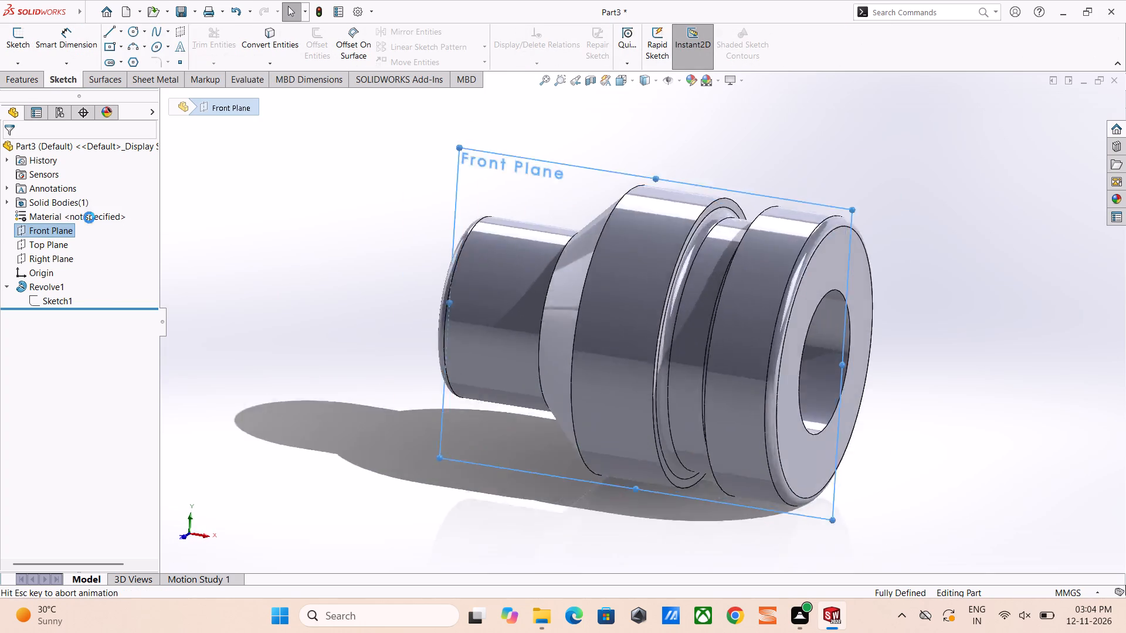
# Sketch a horizontal construction line about 52 mm long along the bushing's axis, starting at the midpoint of the narrow end face.
pyautogui.moveTo(310, 292); pyautogui.dragTo(271, 291, button='right')
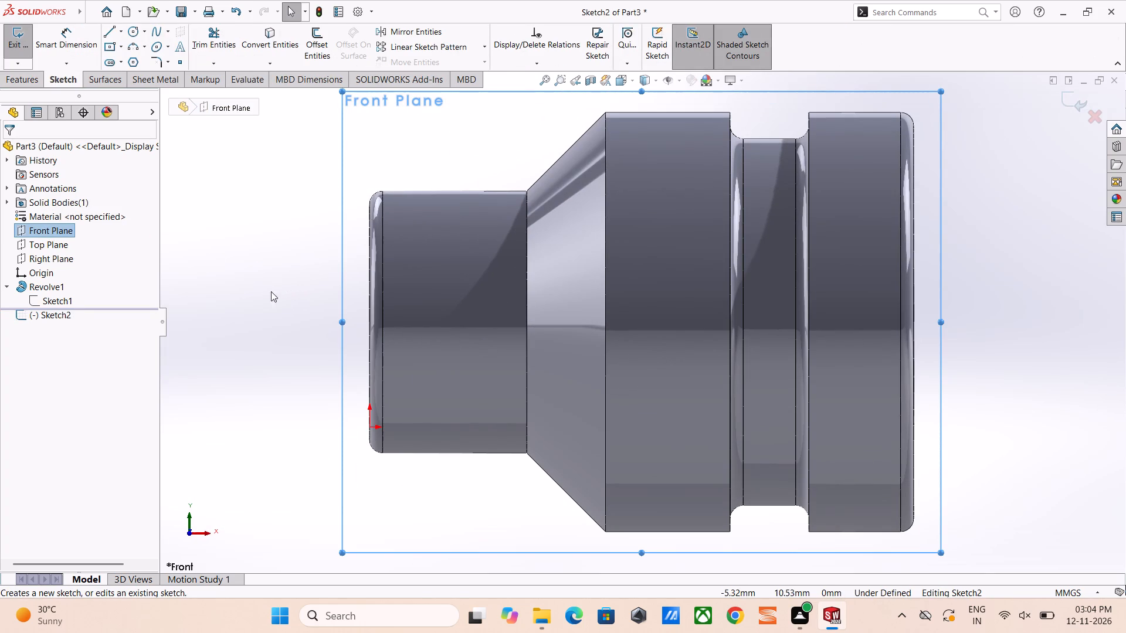
pyautogui.moveTo(271, 291); pyautogui.dragTo(224, 298, button='right')
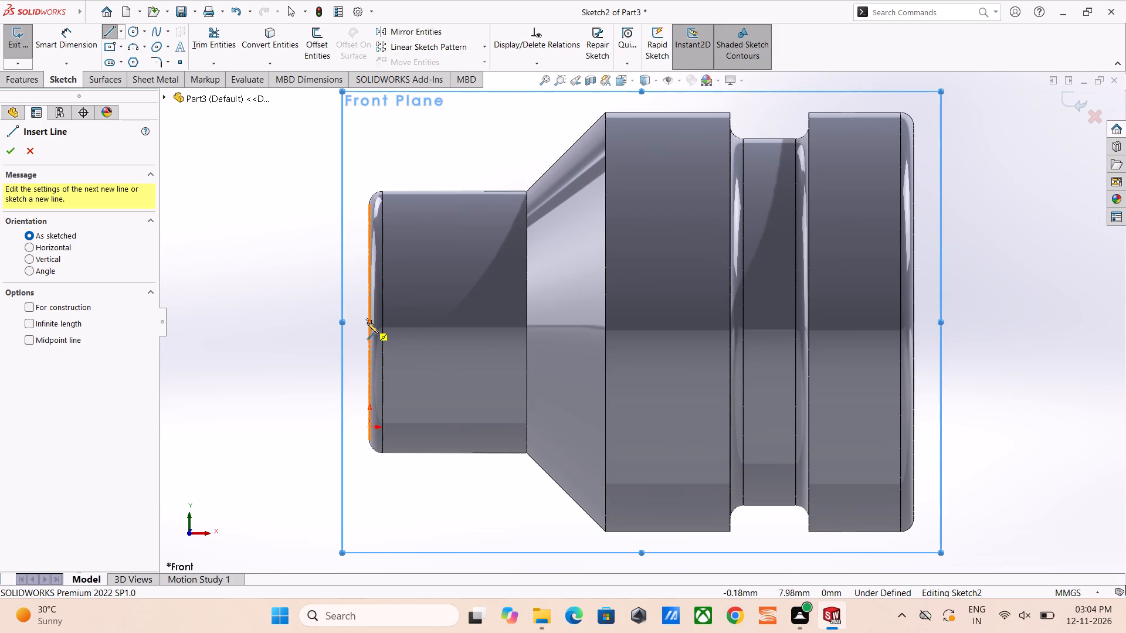
pyautogui.moveTo(325, 306); pyautogui.dragTo(266, 305, button='right')
pyautogui.moveTo(310, 311); pyautogui.dragTo(226, 310, button='right')
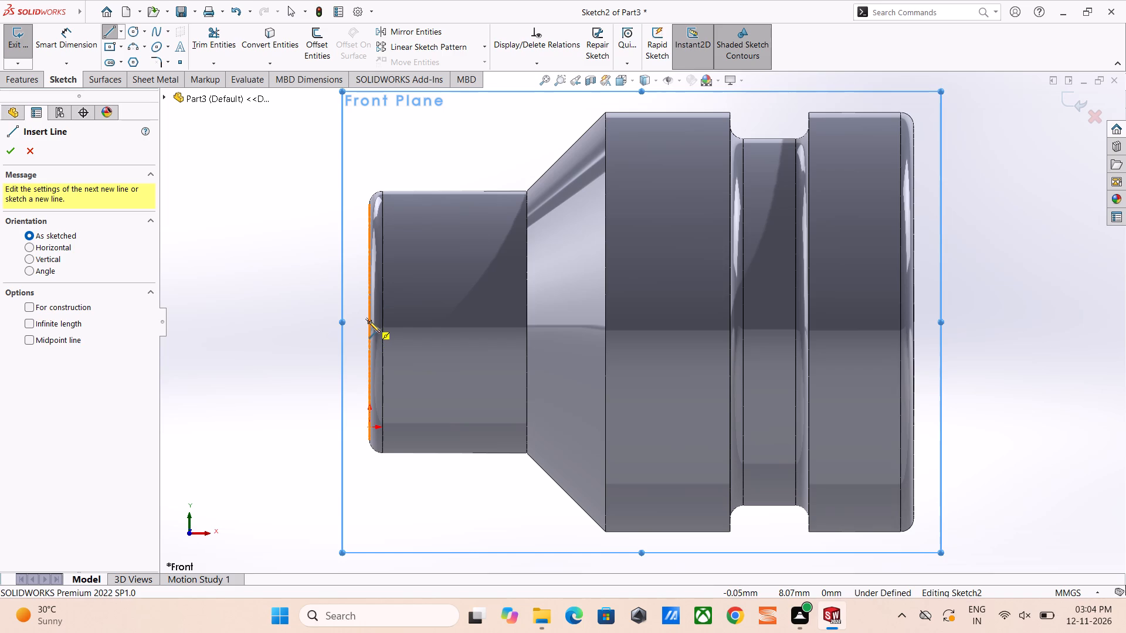
pyautogui.click(369, 321)
pyautogui.click(1056, 322)
pyautogui.rightClick(1056, 322)
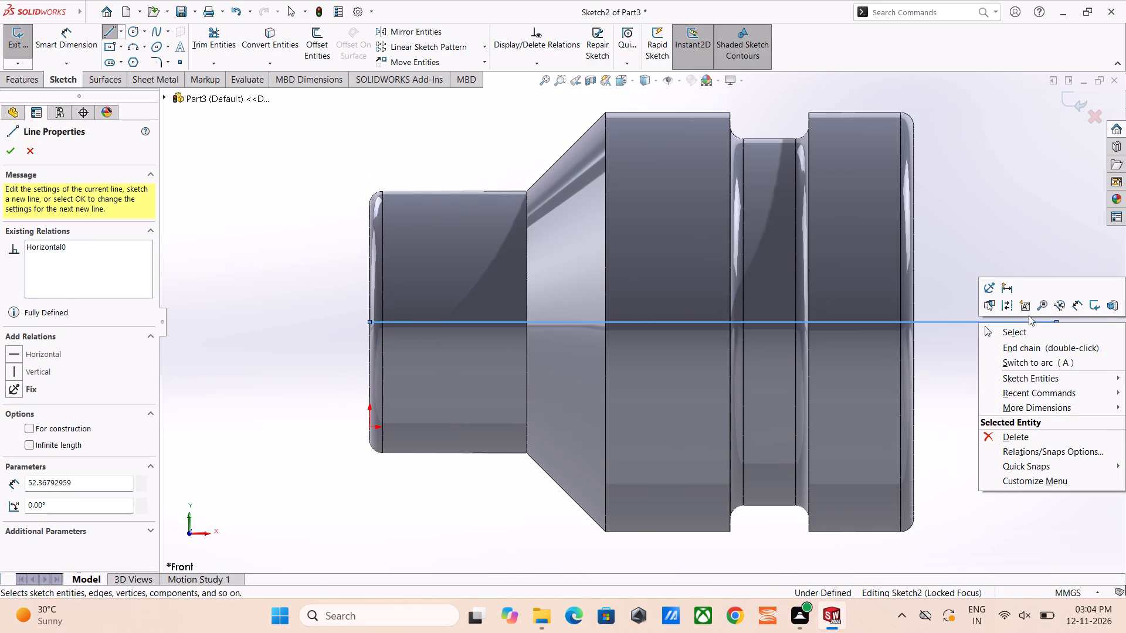
pyautogui.click(1010, 310)
# Sketch a closed four-sided outline about 3.4 mm long and 3 mm high on the narrow end face, straddling the construction line.
pyautogui.moveTo(1017, 227); pyautogui.dragTo(953, 238, button='right')
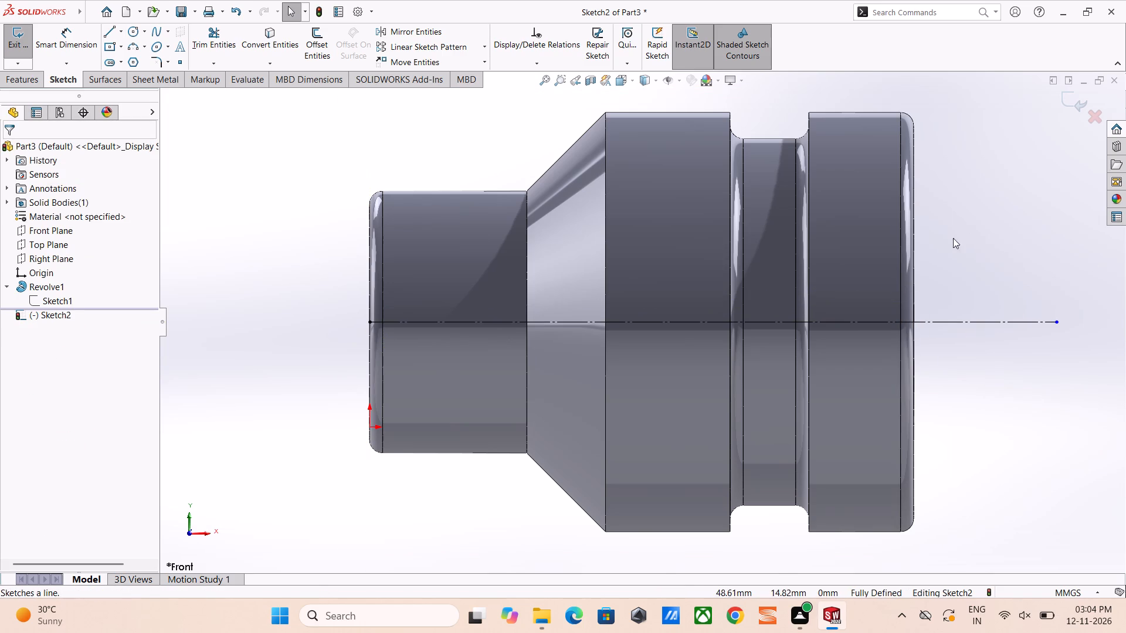
pyautogui.moveTo(953, 238); pyautogui.dragTo(933, 237, button='right')
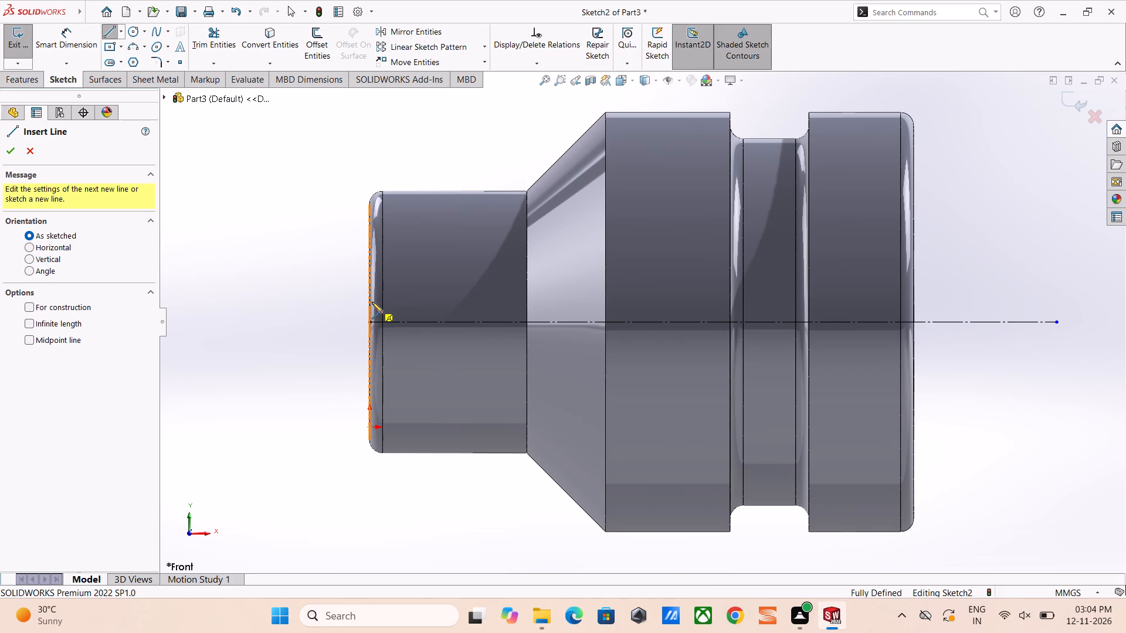
pyautogui.click(370, 302)
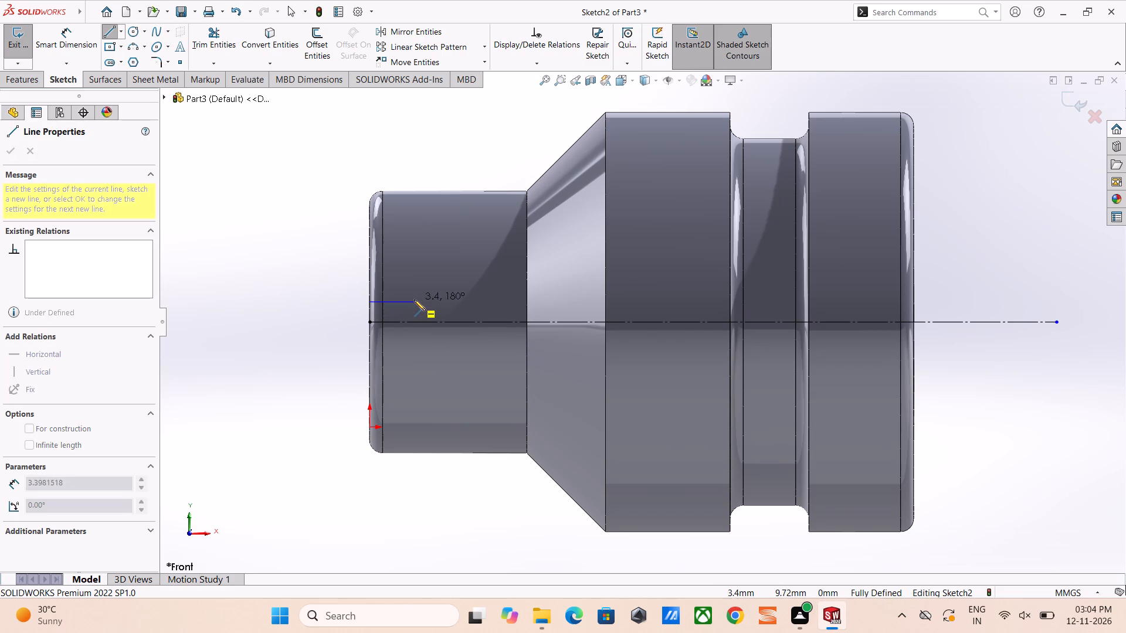
pyautogui.click(414, 300)
pyautogui.click(413, 342)
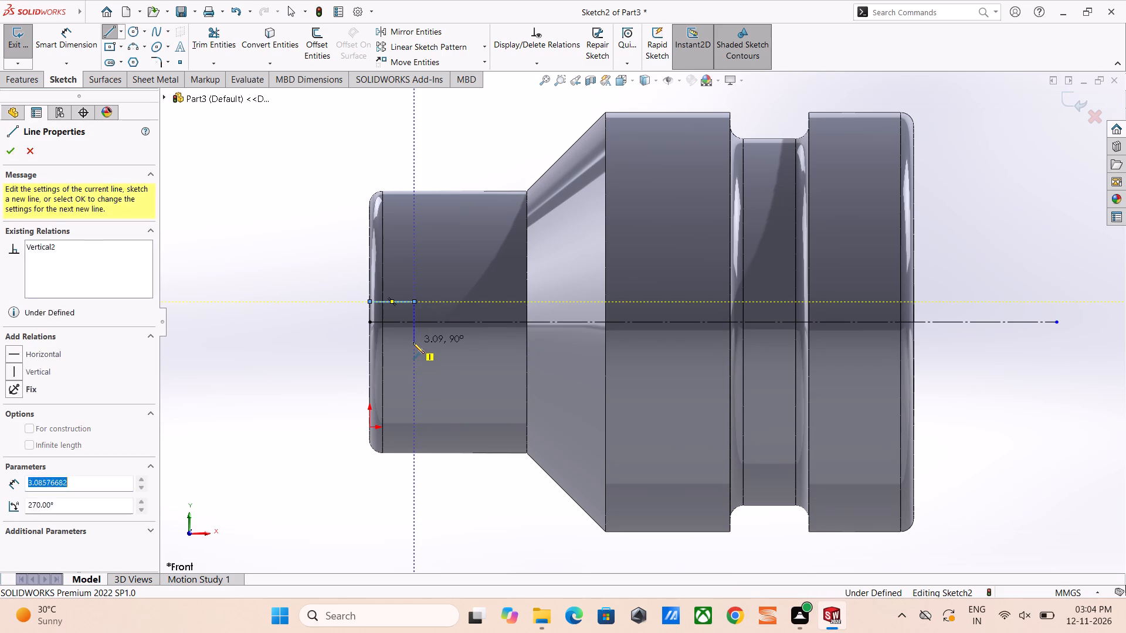
pyautogui.click(369, 339)
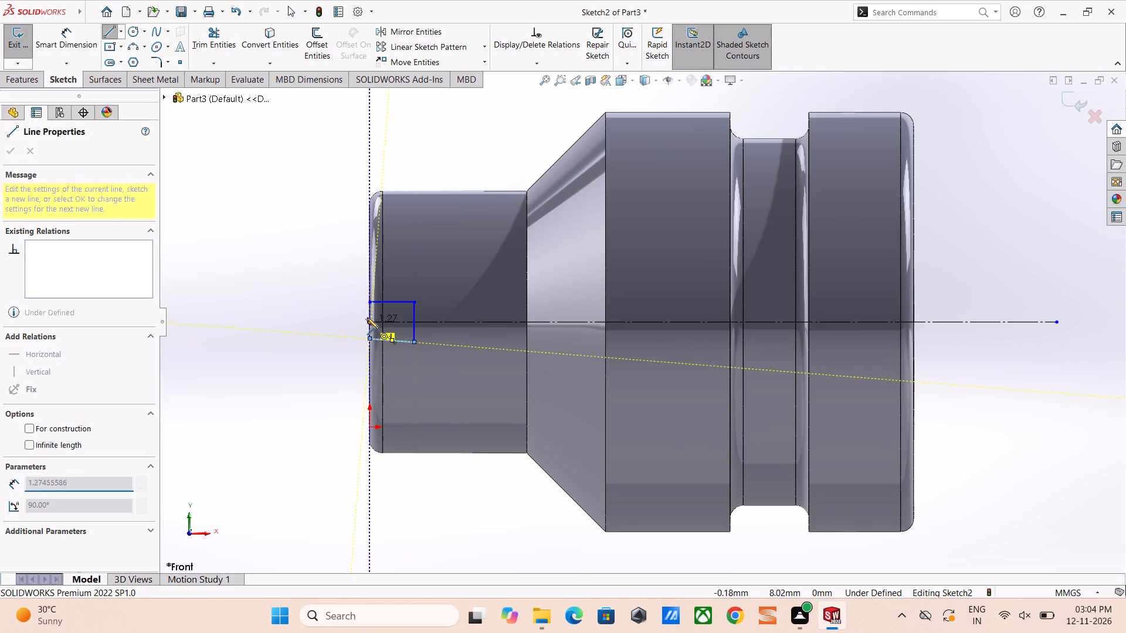
pyautogui.click(368, 304)
pyautogui.rightClick(368, 304)
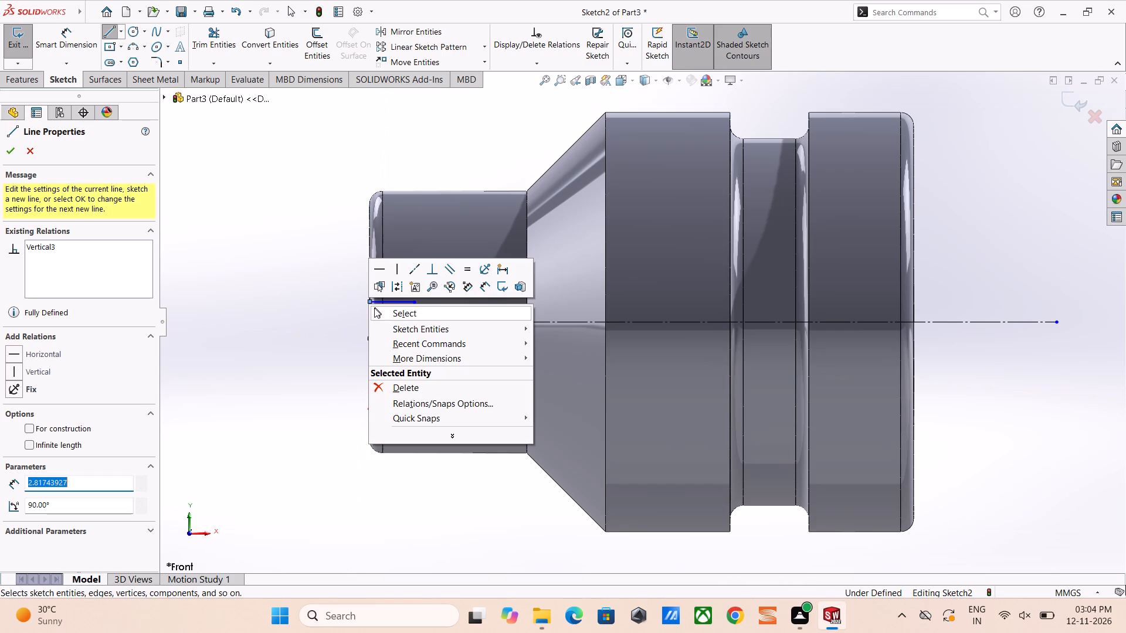
pyautogui.click(401, 314)
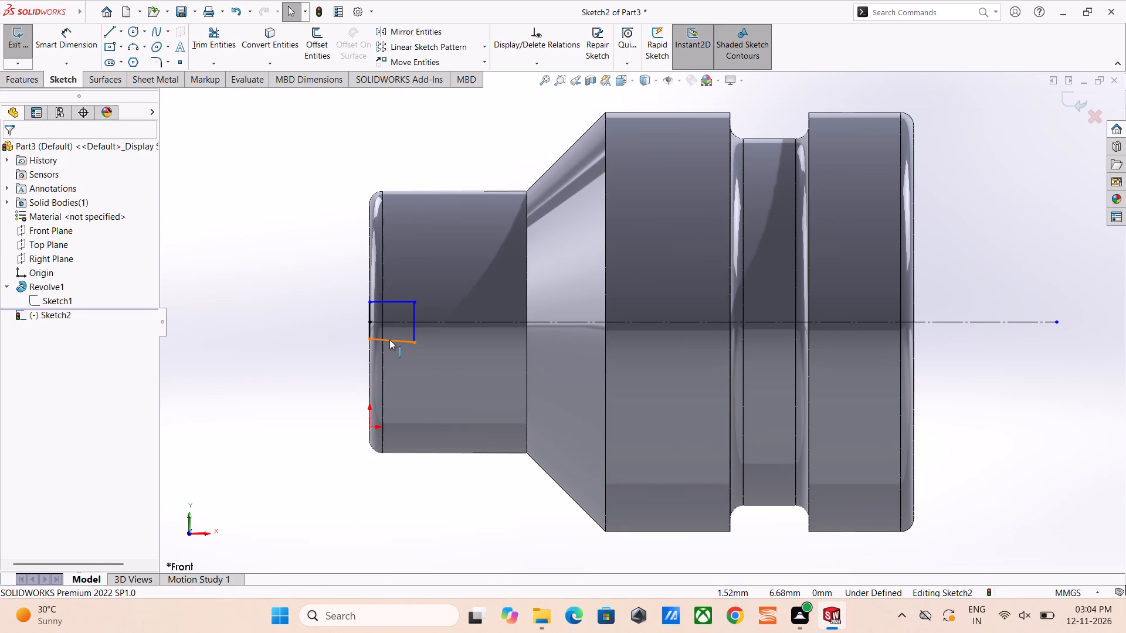
# Add a Horizontal relation to the slanted lower line of the small outline.
pyautogui.click(392, 339)
pyautogui.click(427, 288)
pyautogui.click(338, 321)
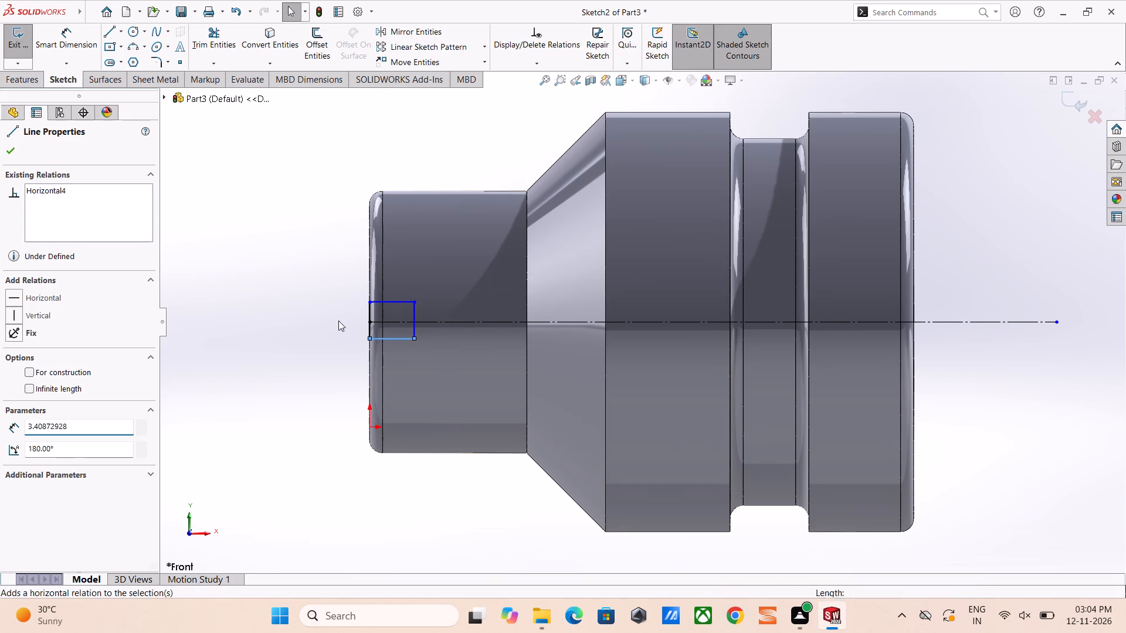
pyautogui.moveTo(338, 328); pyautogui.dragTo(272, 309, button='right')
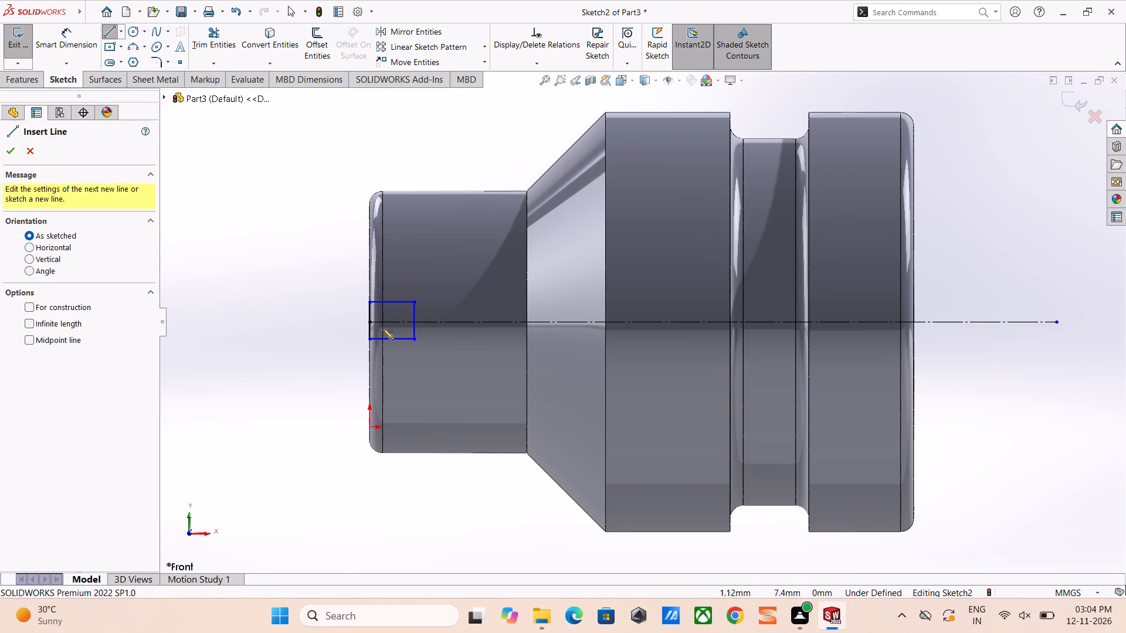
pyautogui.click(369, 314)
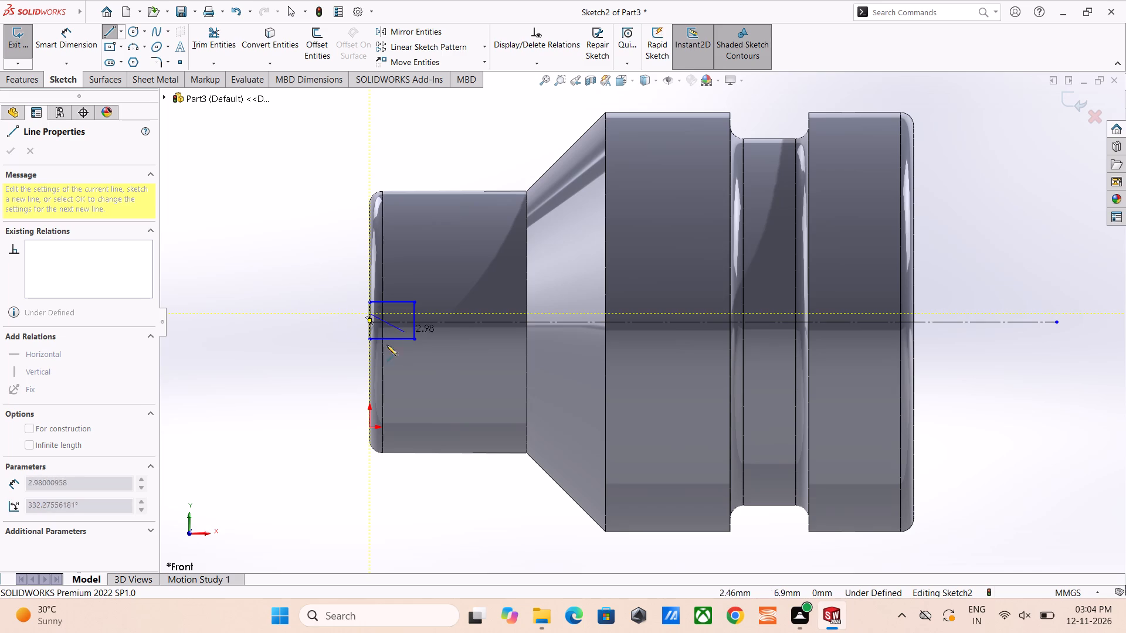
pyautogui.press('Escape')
# Dimension the small outline's vertical side on the narrow end face to 4 mm.
pyautogui.moveTo(369, 359); pyautogui.dragTo(344, 202, button='right')
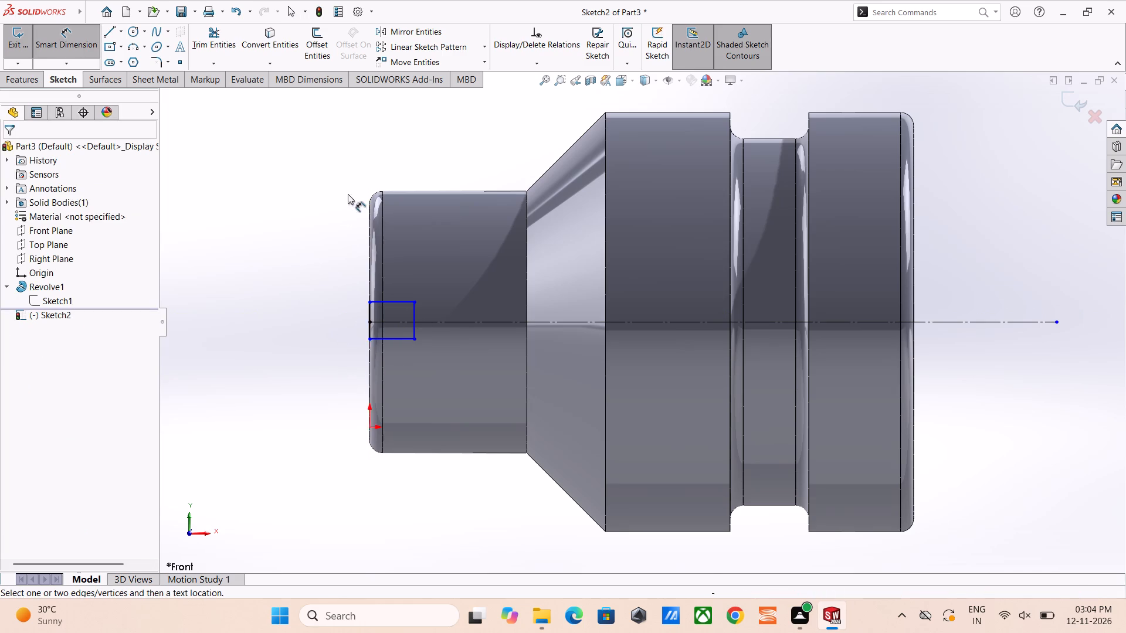
pyautogui.click(369, 312)
pyautogui.click(316, 320)
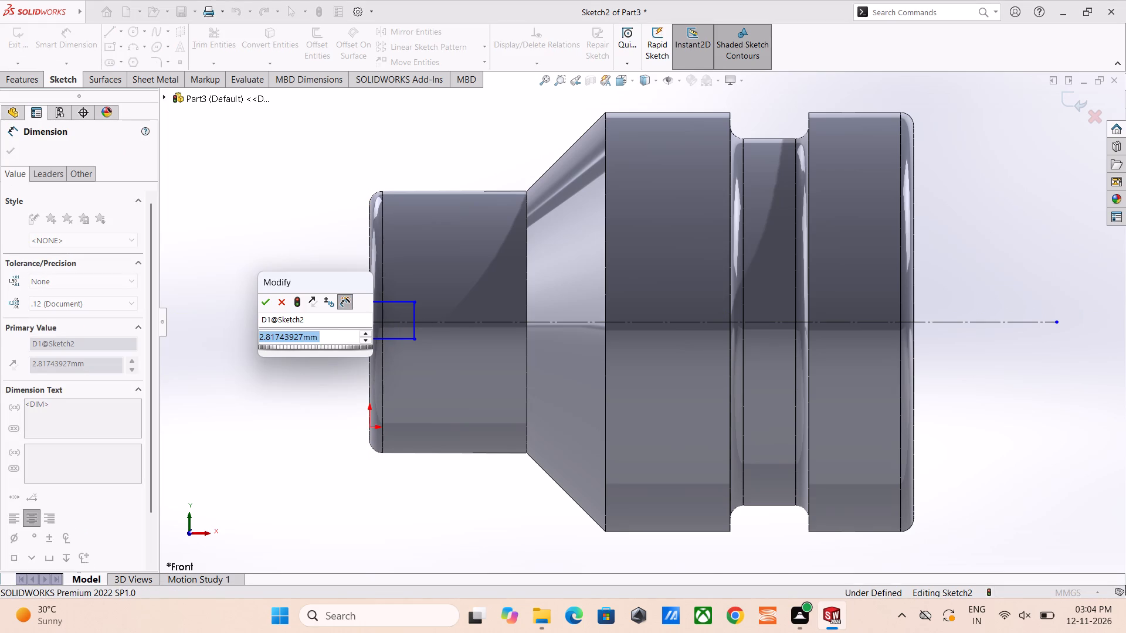
pyautogui.press('4')
pyautogui.press('Return')
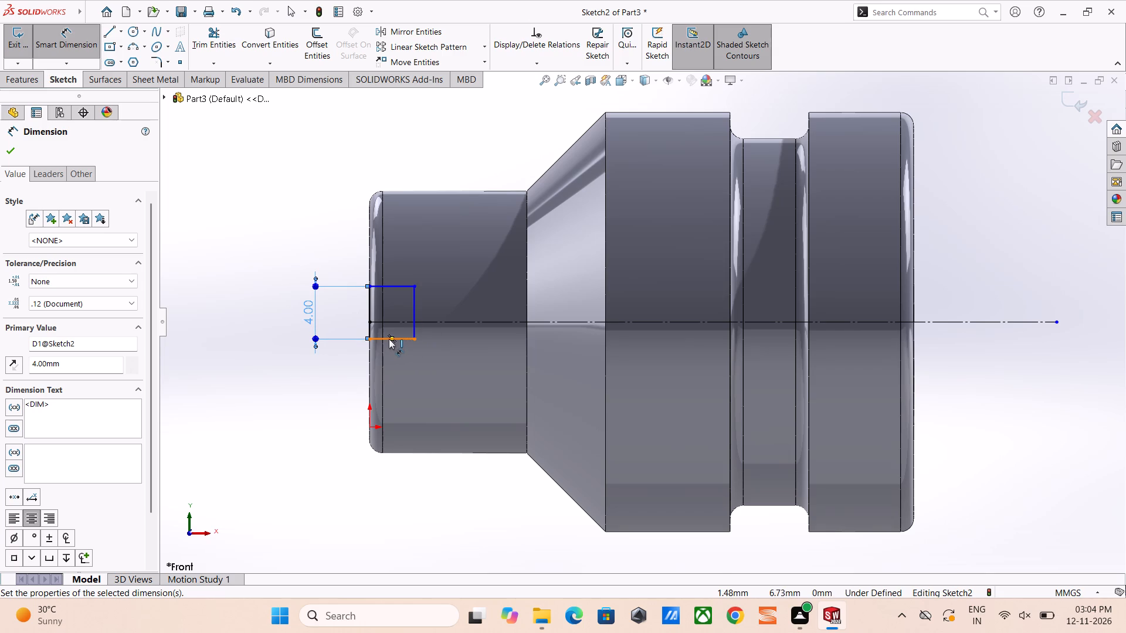
pyautogui.press('Escape')
pyautogui.press('Escape')
# Make the upper and lower lines of the small rectangle symmetric about the horizontal construction line.
pyautogui.keyDown('ctrl'); pyautogui.click(392, 288); pyautogui.keyUp('ctrl')
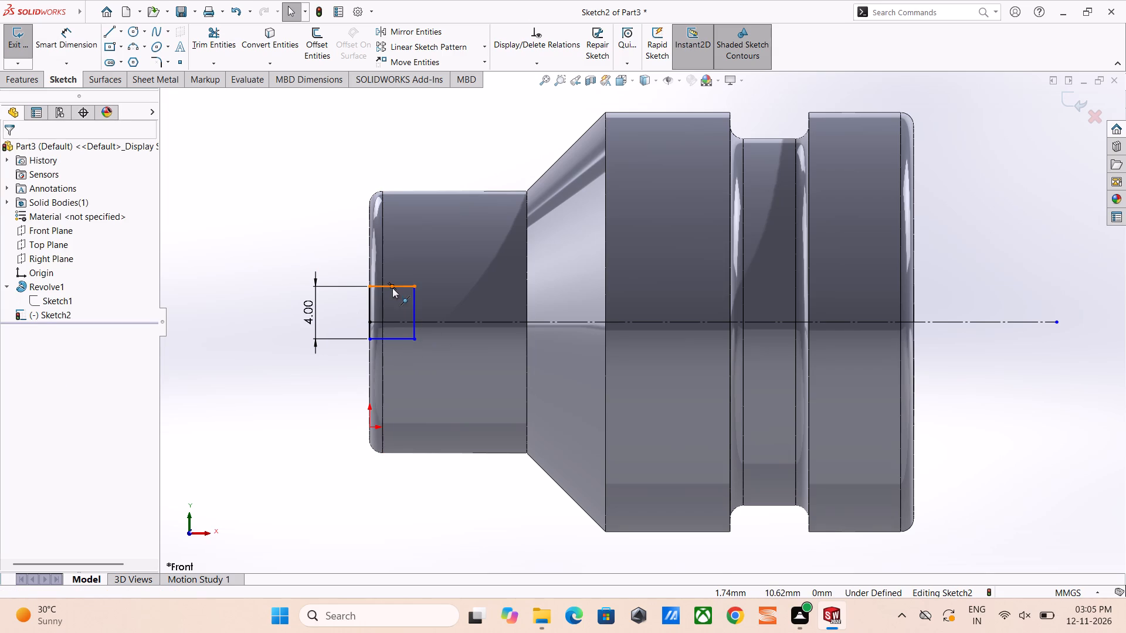
pyautogui.press('Escape')
pyautogui.press('Escape')
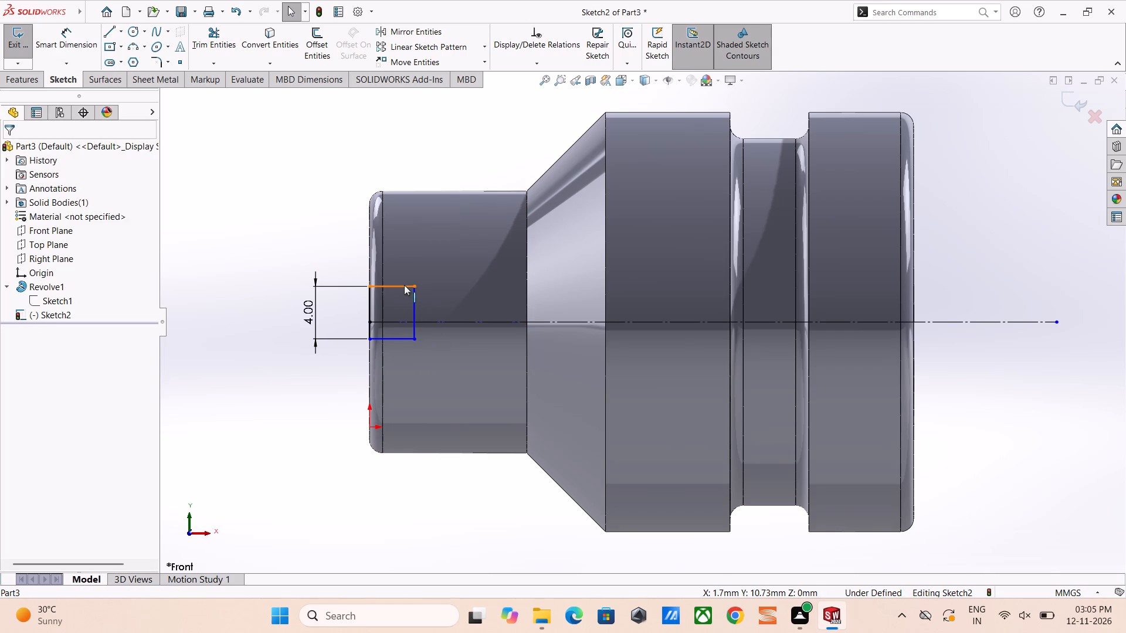
pyautogui.click(404, 285)
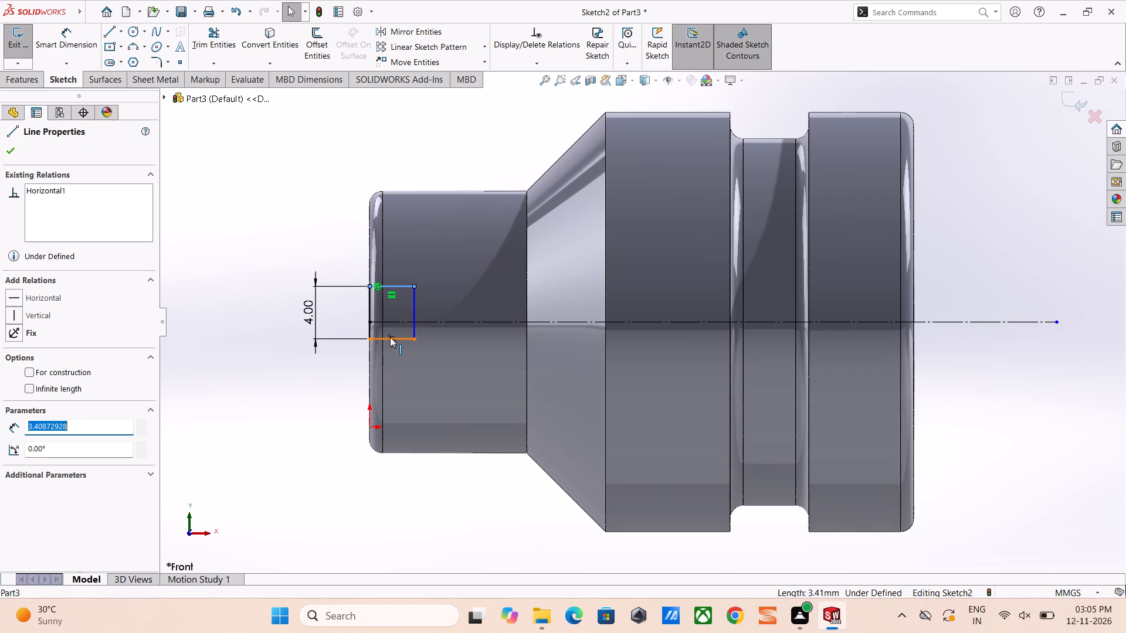
pyautogui.keyDown('ctrl'); pyautogui.click(401, 338); pyautogui.keyUp('ctrl')
pyautogui.keyDown('ctrl'); pyautogui.click(398, 321); pyautogui.keyUp('ctrl')
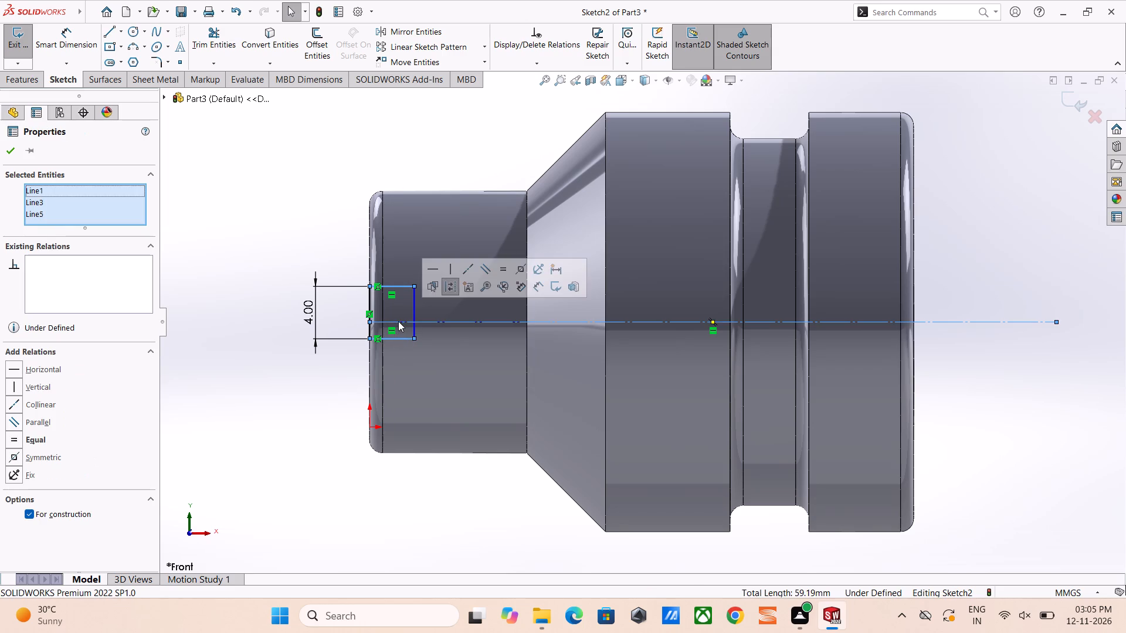
pyautogui.click(519, 267)
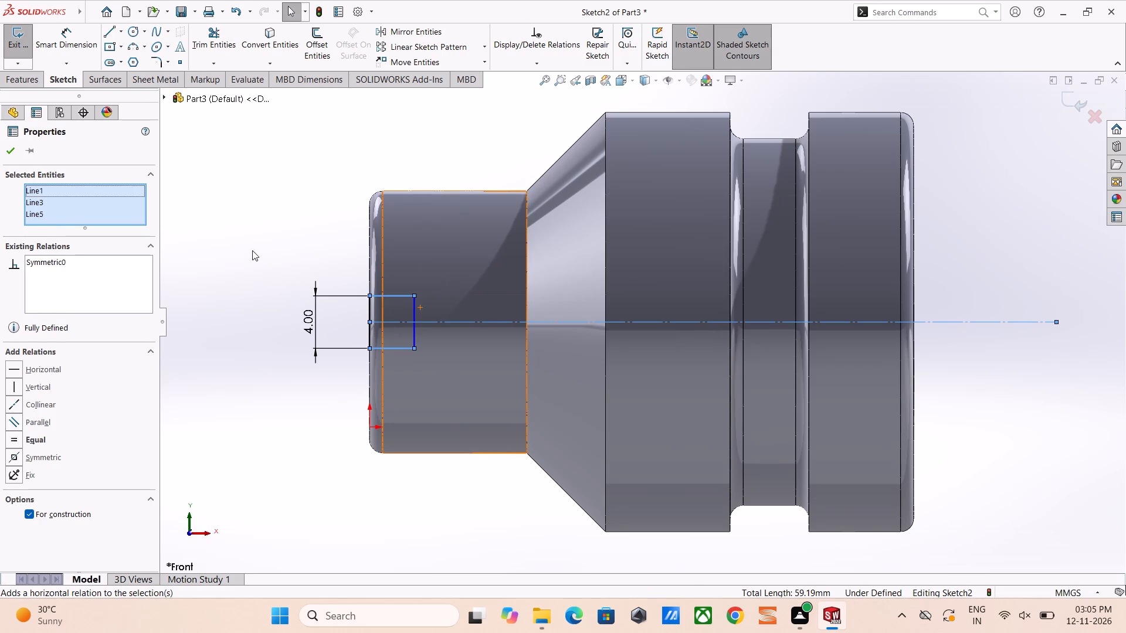
pyautogui.click(252, 250)
# Dimension the rectangle's length along the bushing axis to 5 mm.
pyautogui.moveTo(315, 243); pyautogui.dragTo(280, 124, button='right')
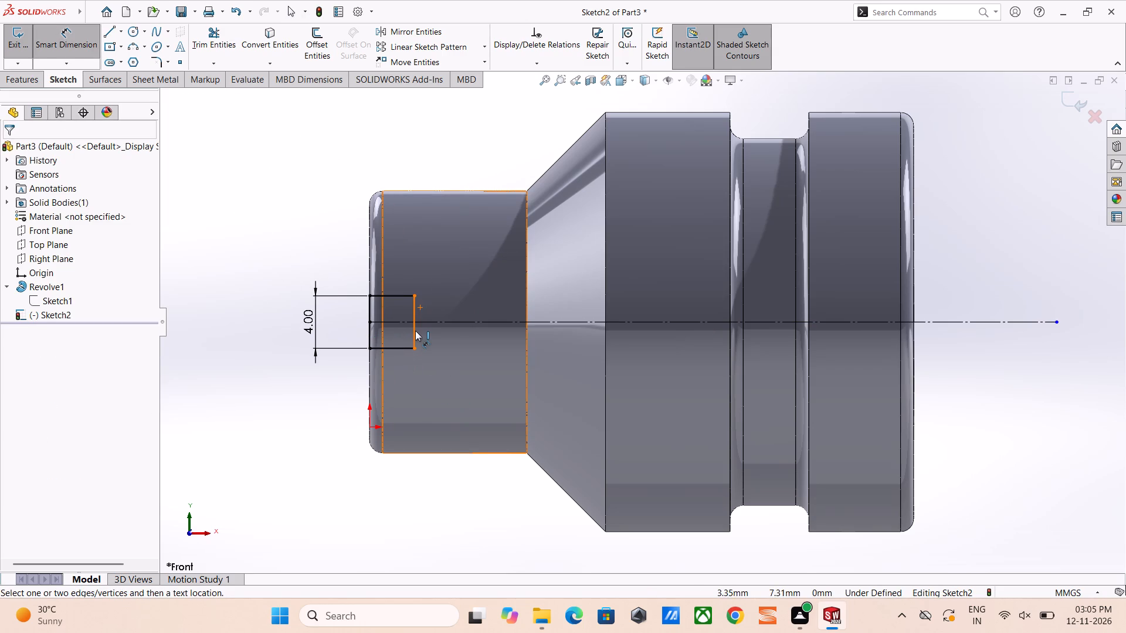
pyautogui.click(414, 332)
pyautogui.click(369, 335)
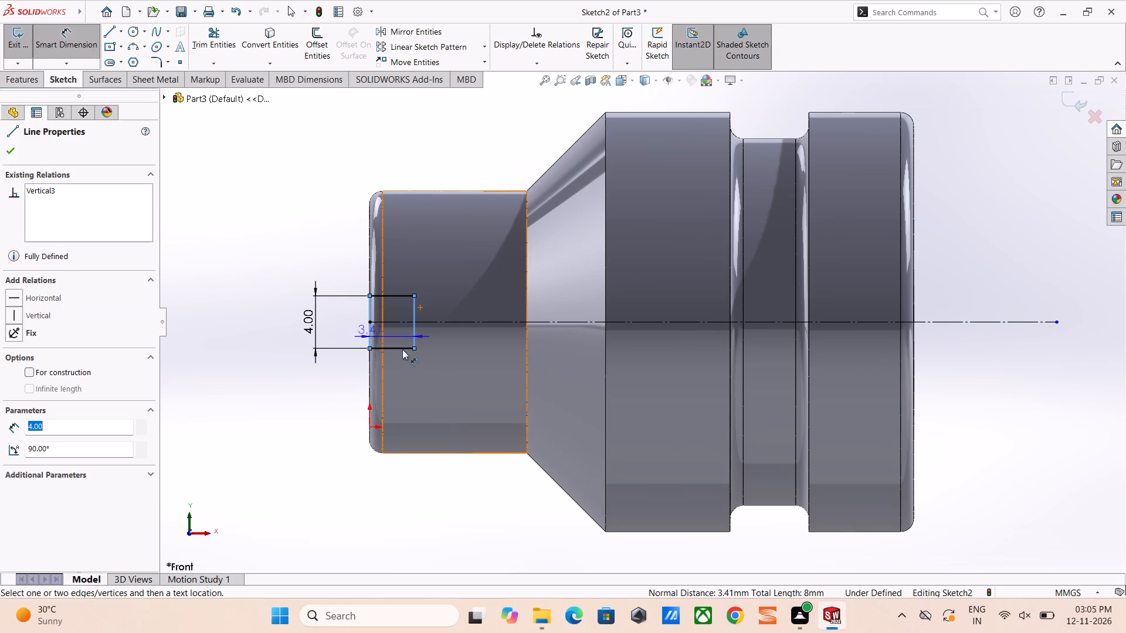
pyautogui.click(393, 387)
pyautogui.press('5')
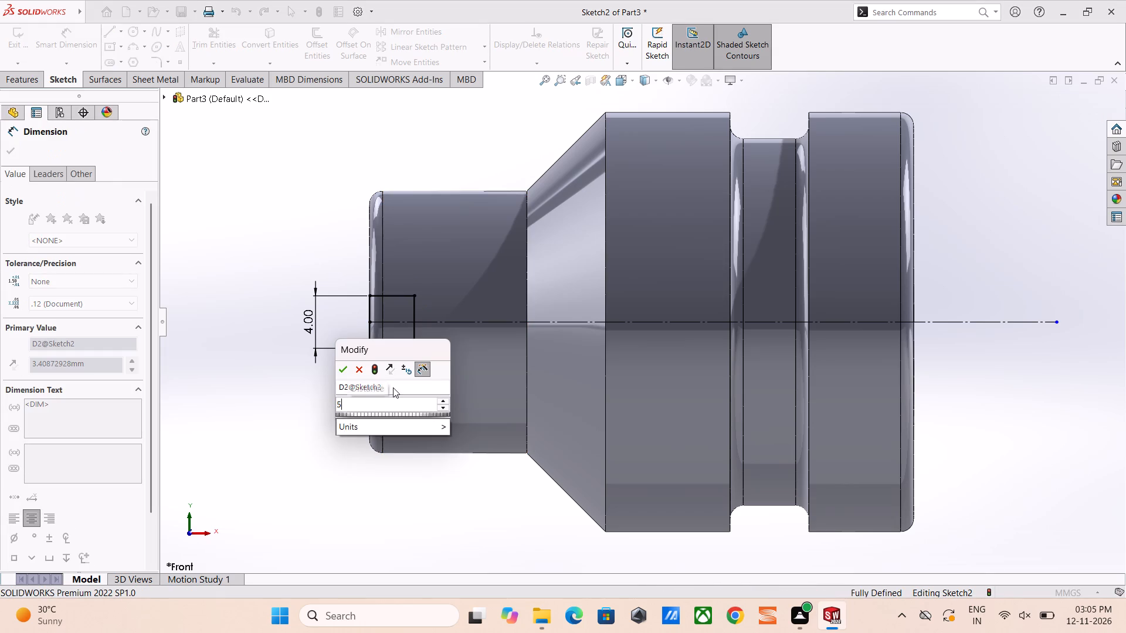
pyautogui.press('Return')
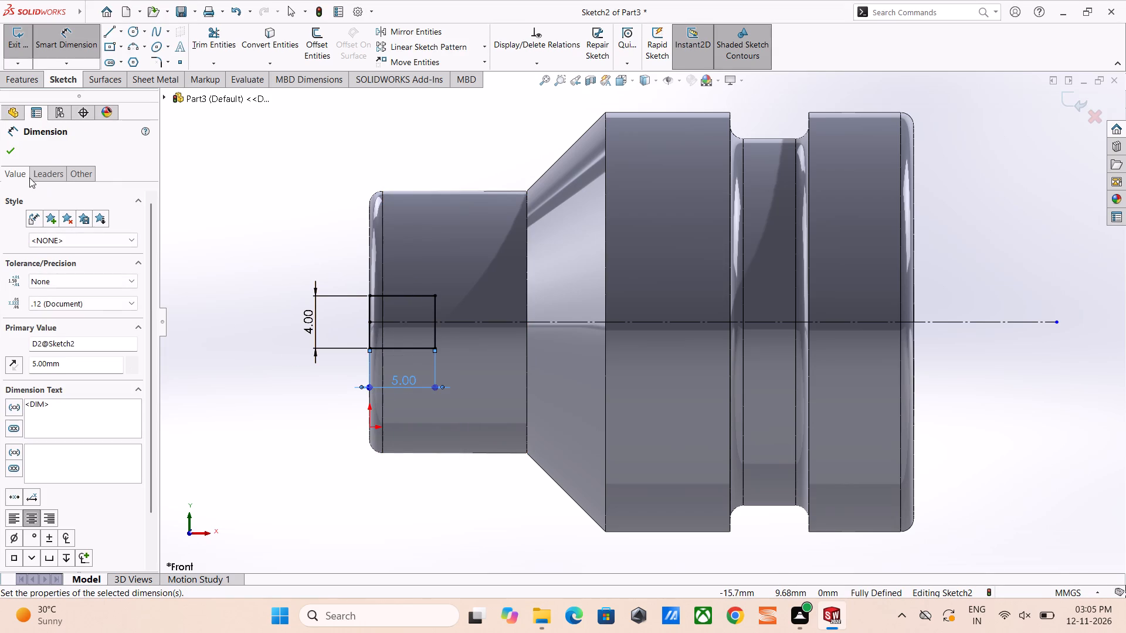
pyautogui.click(5, 154)
# Cut-extrude the 4 x 5 mm rectangle with Through All - Both to slot both sides of the narrow end.
pyautogui.moveTo(320, 372); pyautogui.dragTo(372, 340, button='middle')
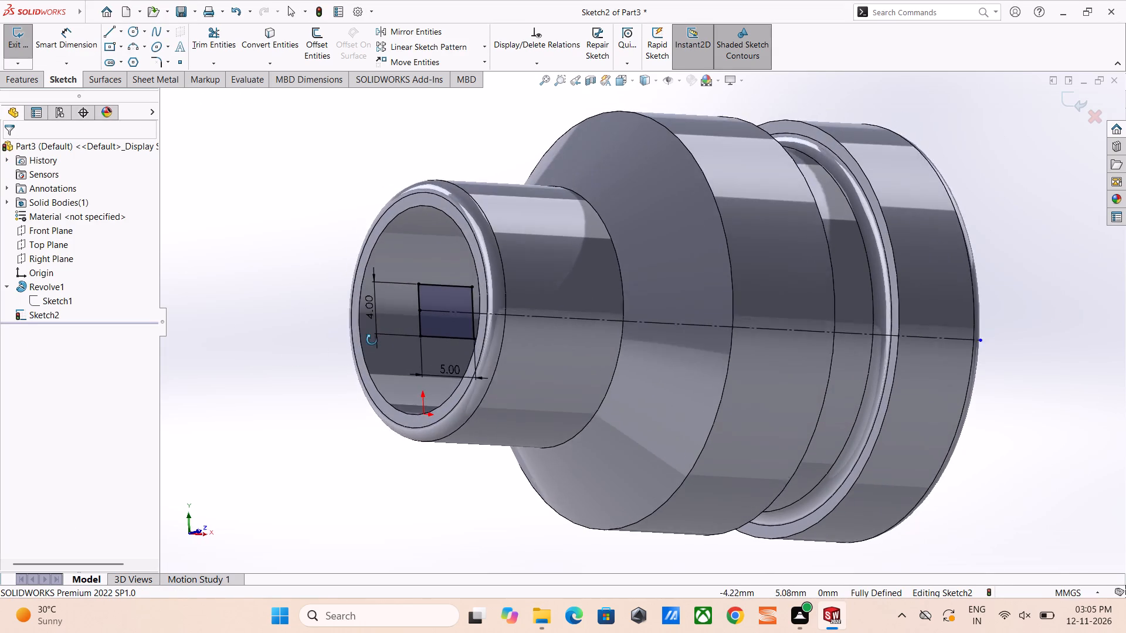
pyautogui.moveTo(372, 340); pyautogui.dragTo(373, 339, button='middle')
pyautogui.click(21, 82)
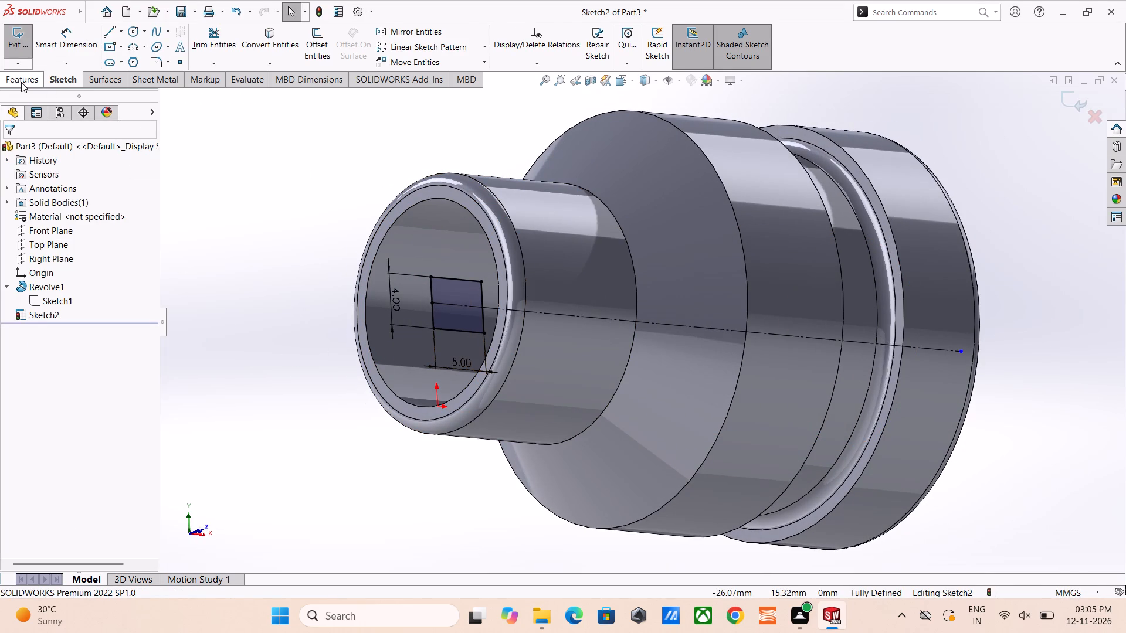
pyautogui.click(198, 41)
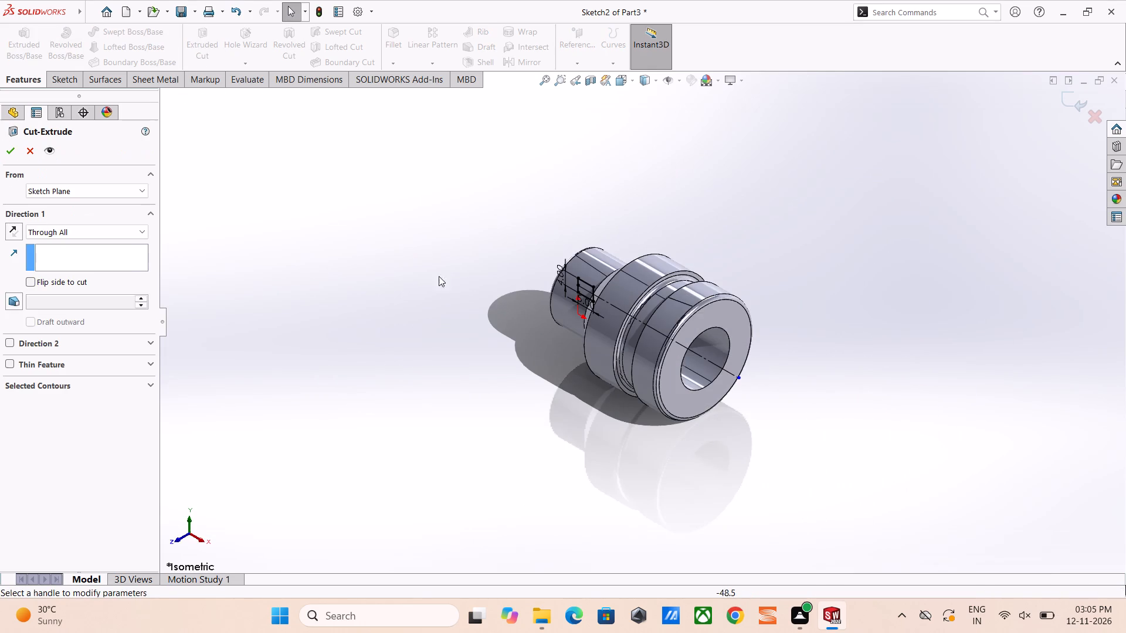
pyautogui.scroll(1, 540, 291)
pyautogui.moveTo(540, 291); pyautogui.dragTo(644, 416, button='middle')
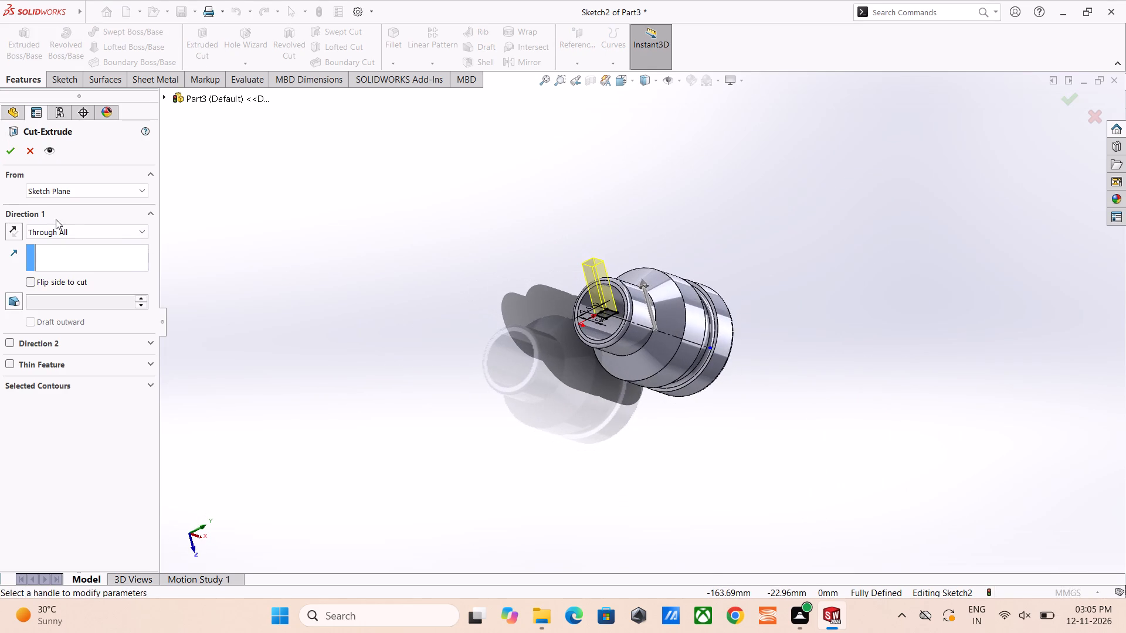
pyautogui.click(65, 232)
pyautogui.click(72, 263)
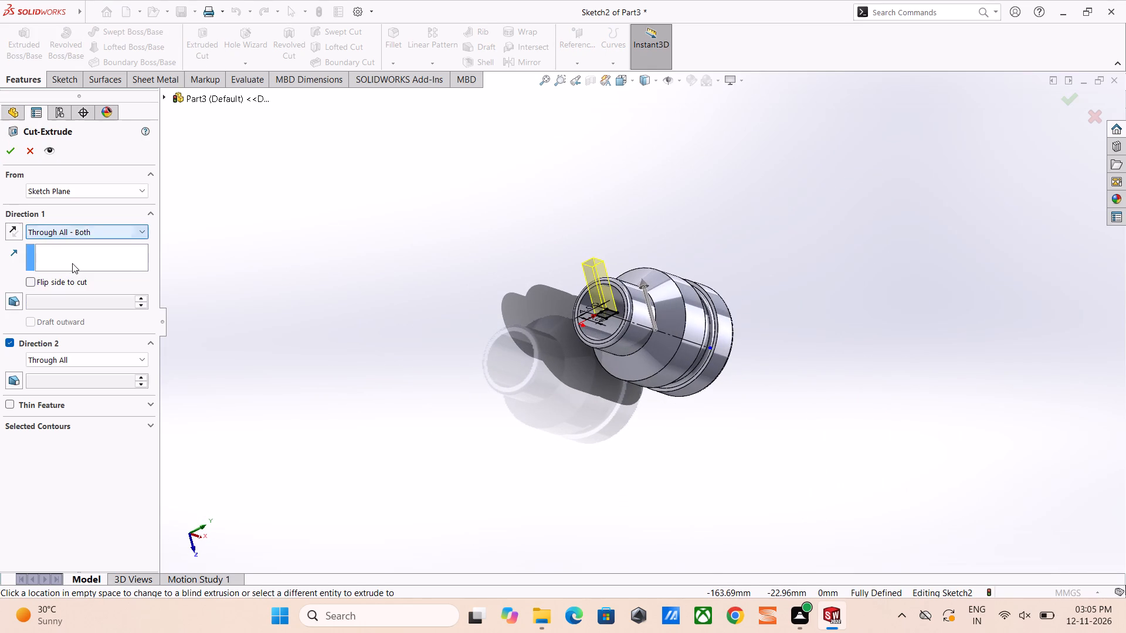
pyautogui.click(10, 150)
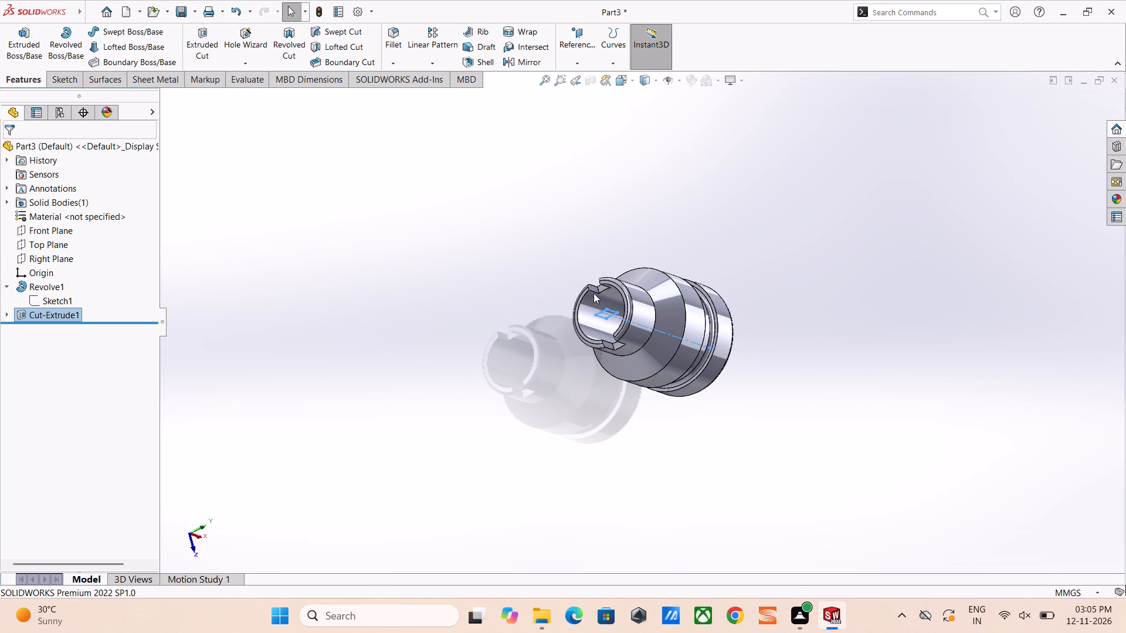
pyautogui.click(647, 219)
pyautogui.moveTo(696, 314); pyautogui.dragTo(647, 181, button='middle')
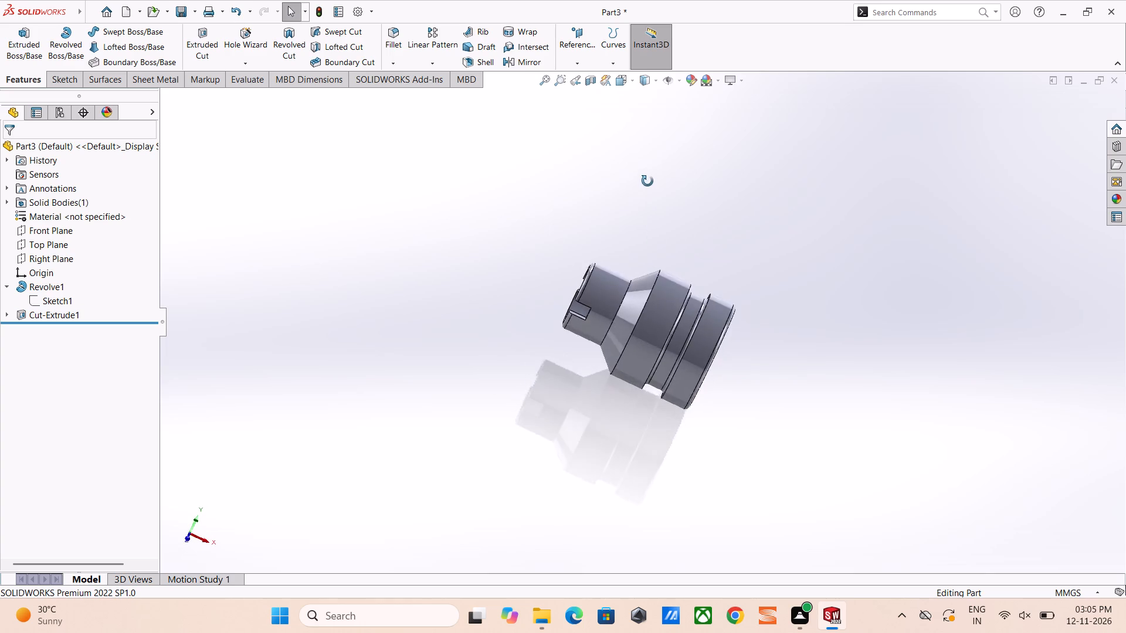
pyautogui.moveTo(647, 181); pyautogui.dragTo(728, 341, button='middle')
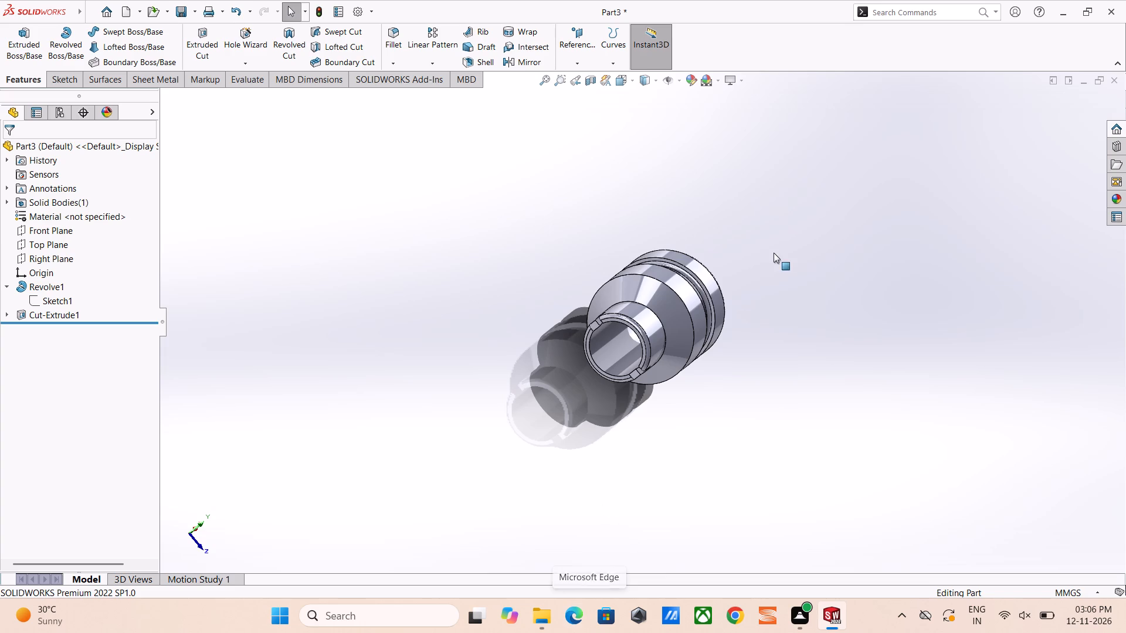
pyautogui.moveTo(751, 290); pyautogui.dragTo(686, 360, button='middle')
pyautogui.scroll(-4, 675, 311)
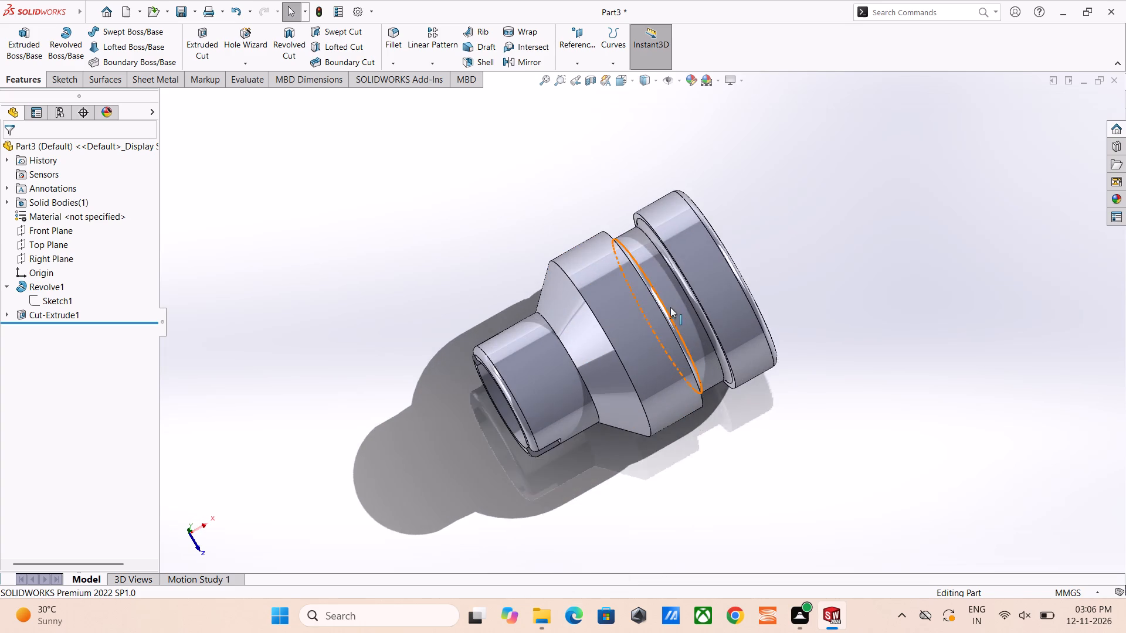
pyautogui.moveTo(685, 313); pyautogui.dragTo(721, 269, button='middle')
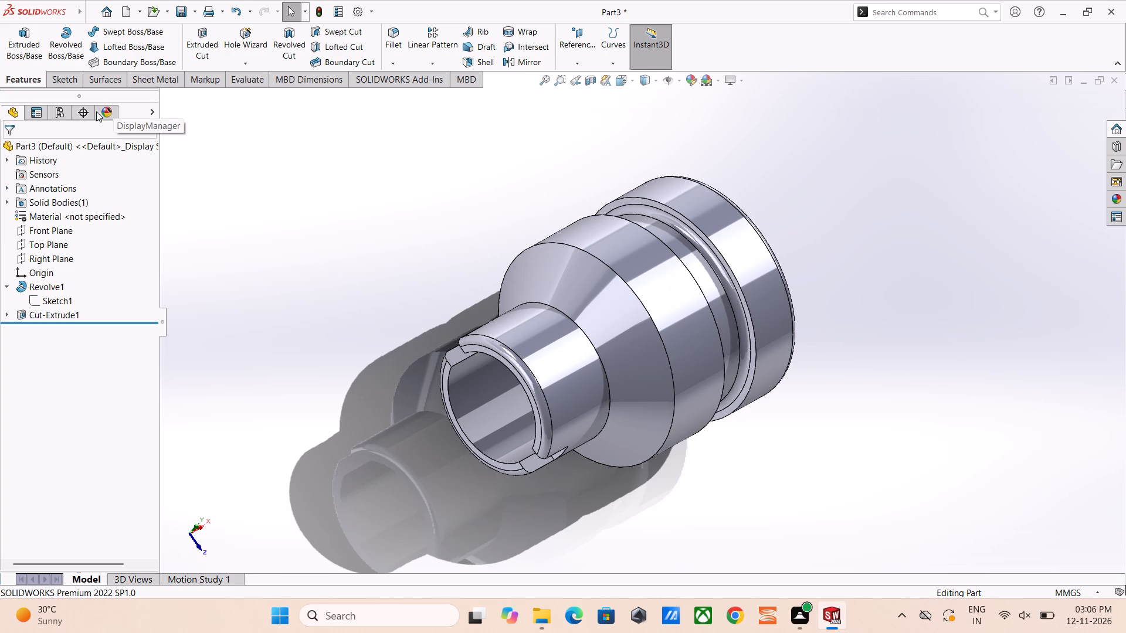
# Edit the appearance to a light magenta colour, applied to the narrow end's outer cylindrical face instead of the whole part.
pyautogui.click(691, 79)
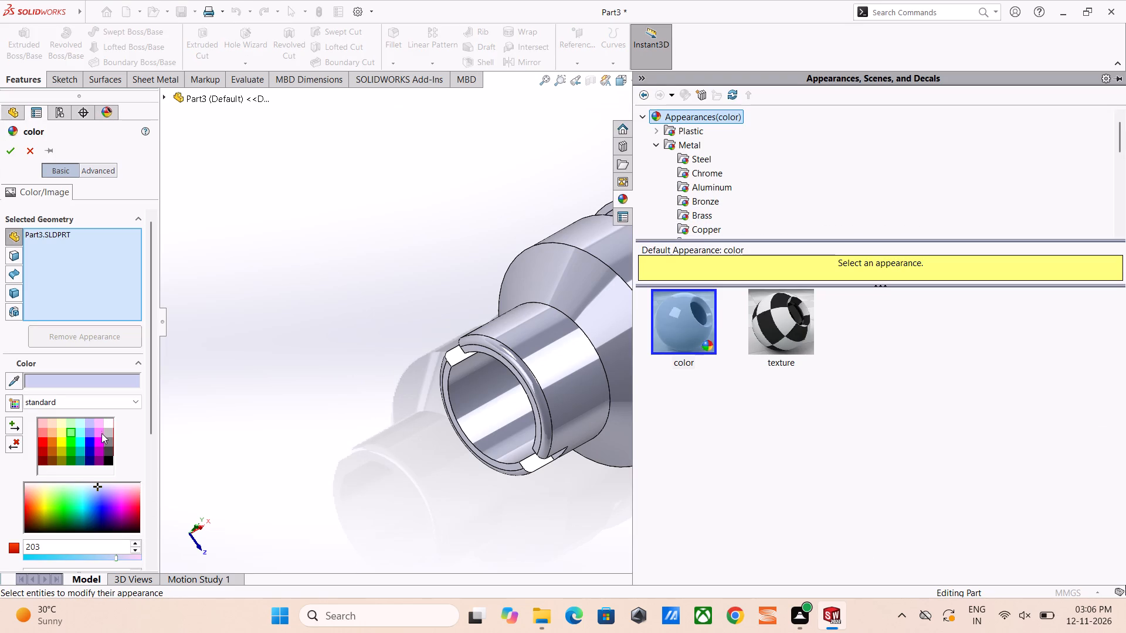
pyautogui.click(101, 430)
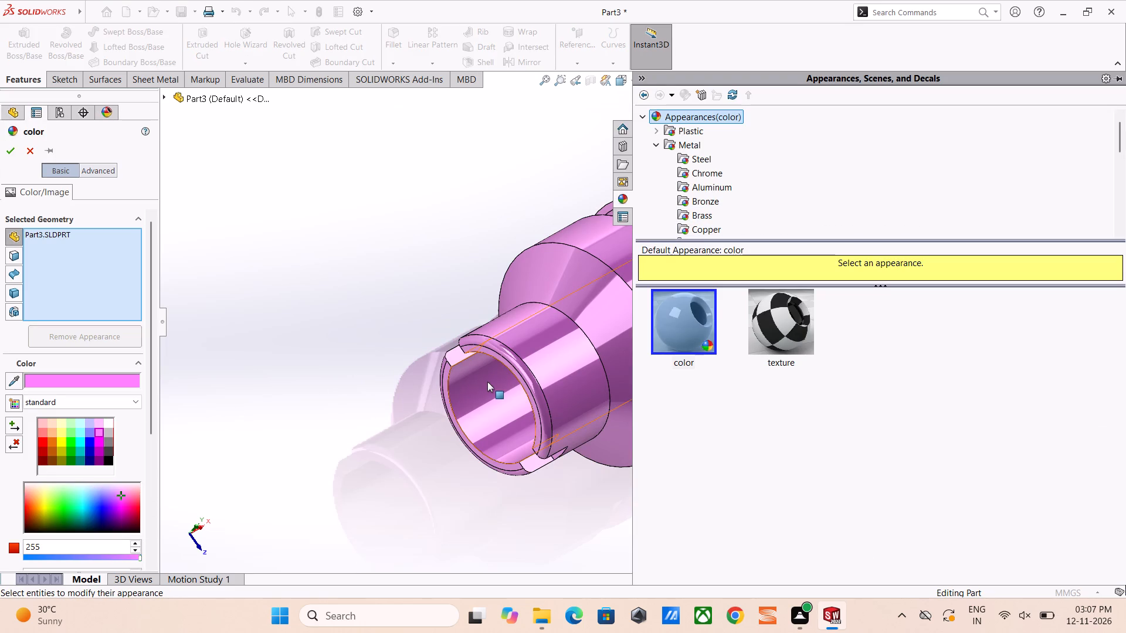
pyautogui.click(487, 382)
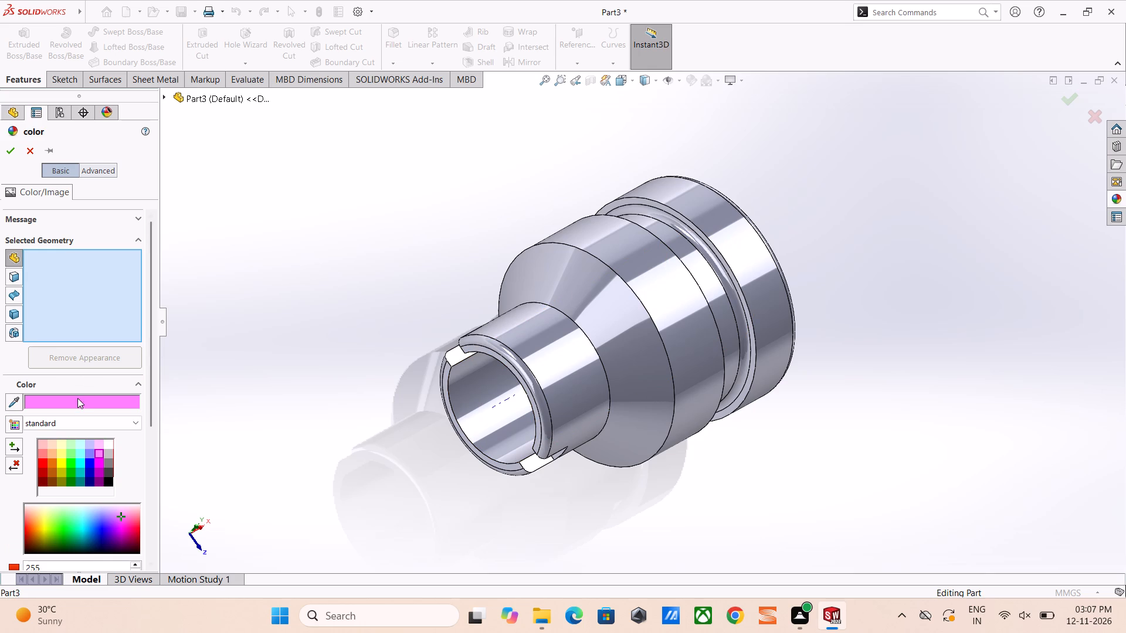
pyautogui.click(11, 282)
pyautogui.click(535, 343)
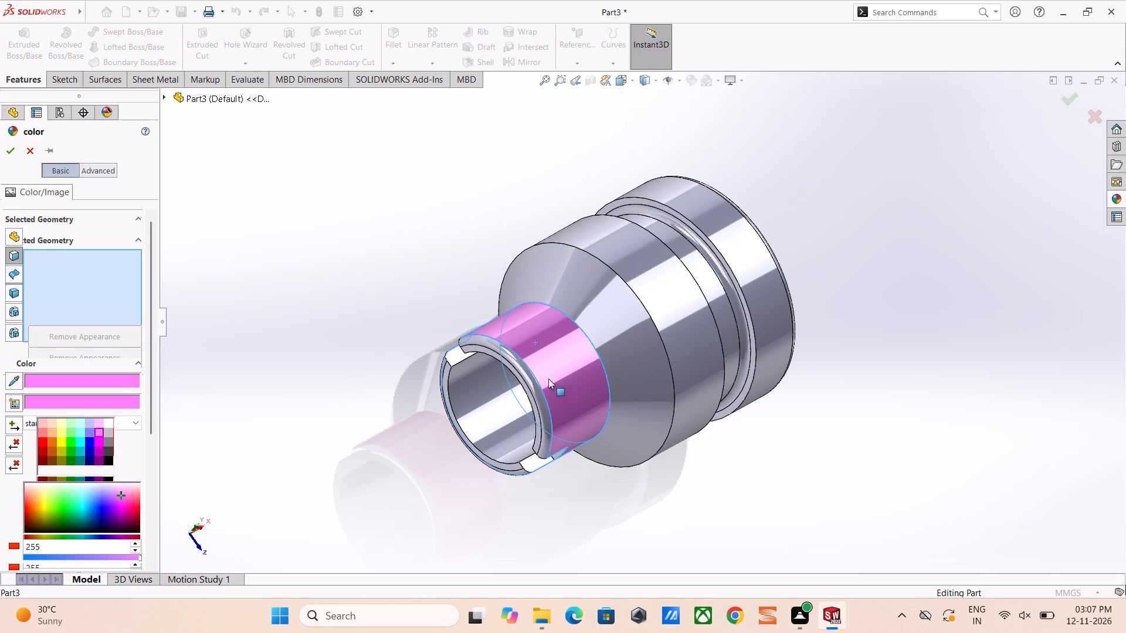
# Add the narrow end's rounded rim faces, flat end faces and the faces of one slot to the light magenta colour selection.
pyautogui.moveTo(543, 419); pyautogui.dragTo(562, 278, button='middle')
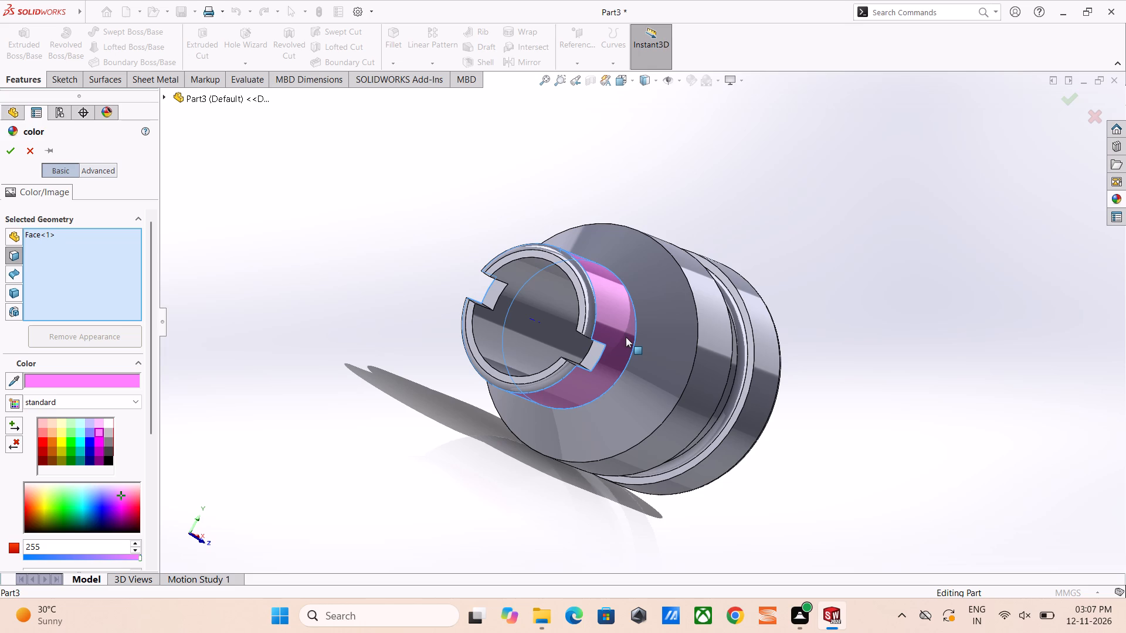
pyautogui.scroll(-3, 650, 409)
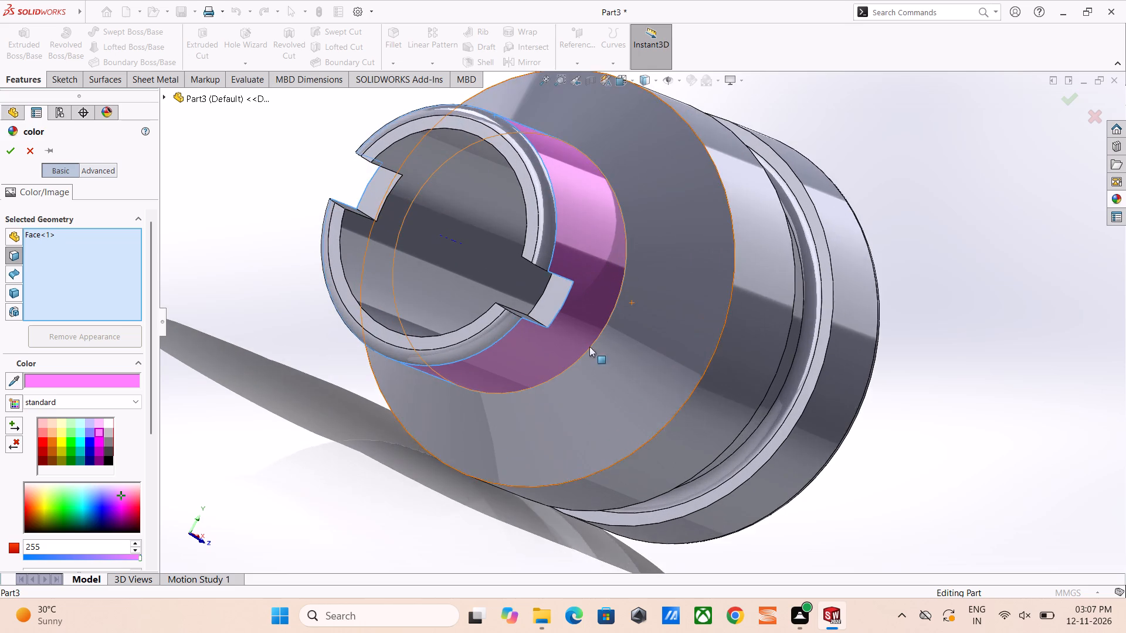
pyautogui.moveTo(586, 336); pyautogui.dragTo(574, 378, button='middle')
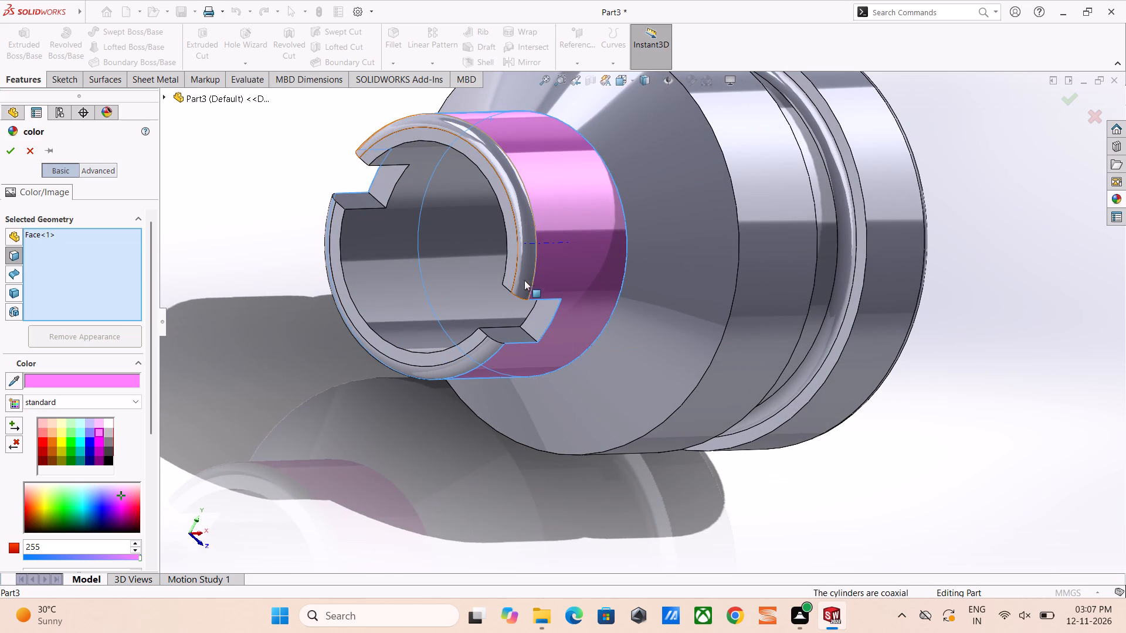
pyautogui.click(524, 267)
pyautogui.click(511, 263)
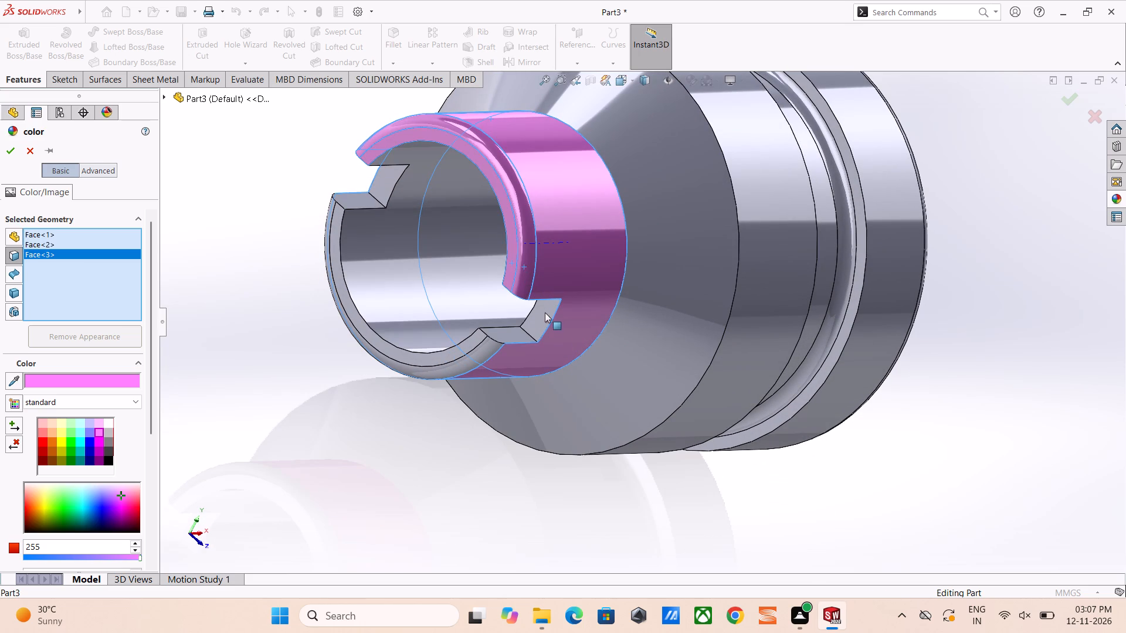
pyautogui.click(538, 326)
pyautogui.click(490, 348)
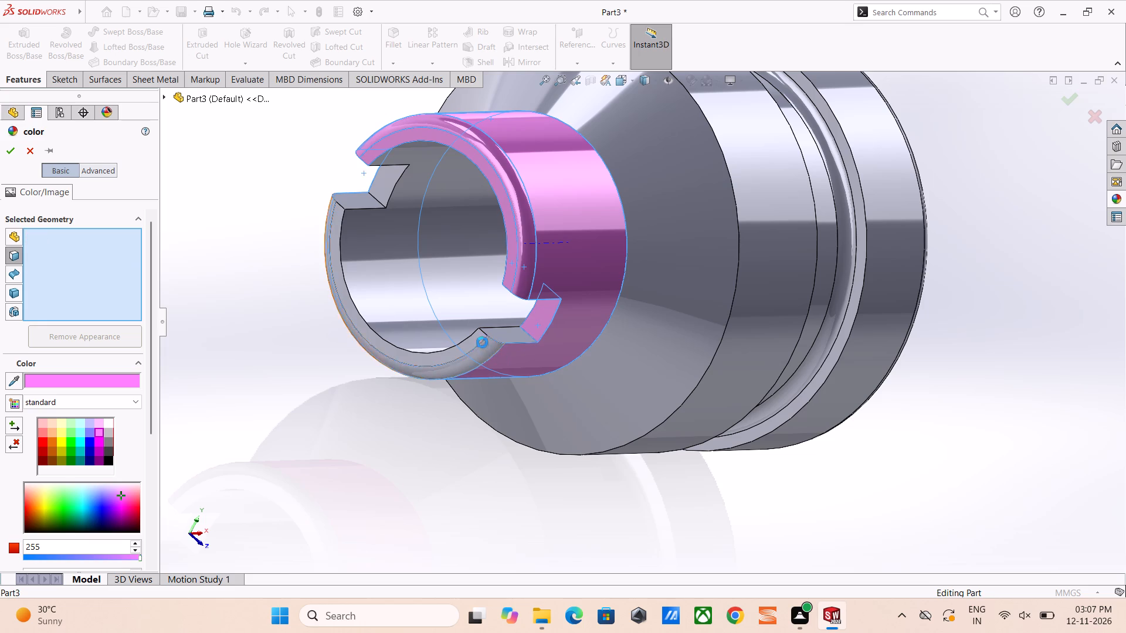
pyautogui.click(476, 341)
pyautogui.click(514, 335)
pyautogui.moveTo(520, 312); pyautogui.dragTo(524, 305, button='middle')
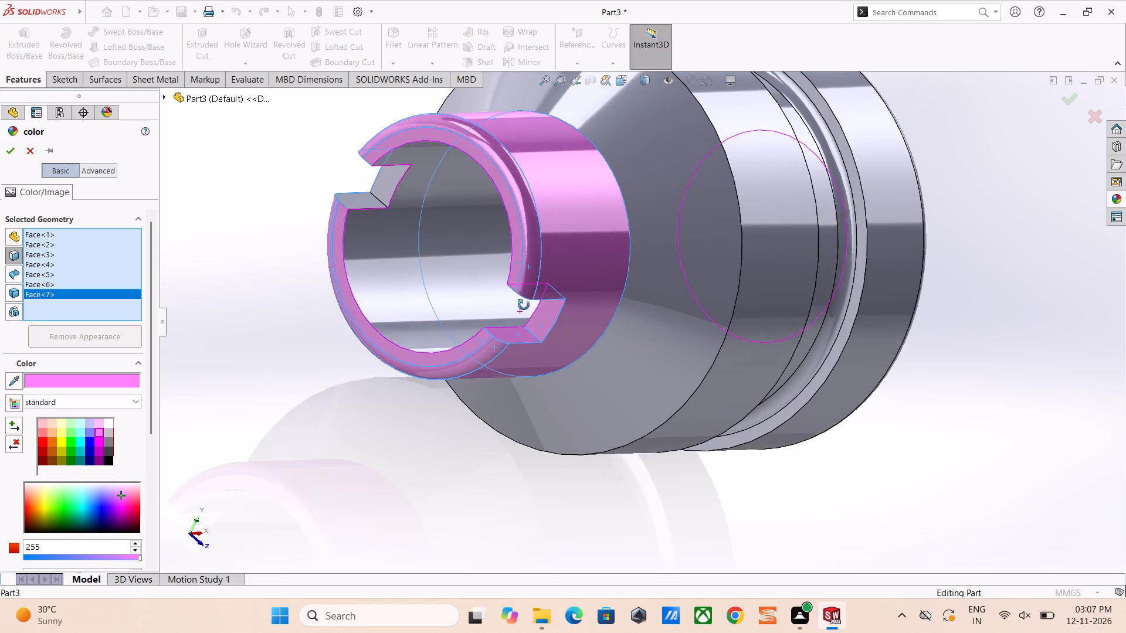
pyautogui.moveTo(524, 305); pyautogui.dragTo(543, 230, button='middle')
pyautogui.click(615, 163)
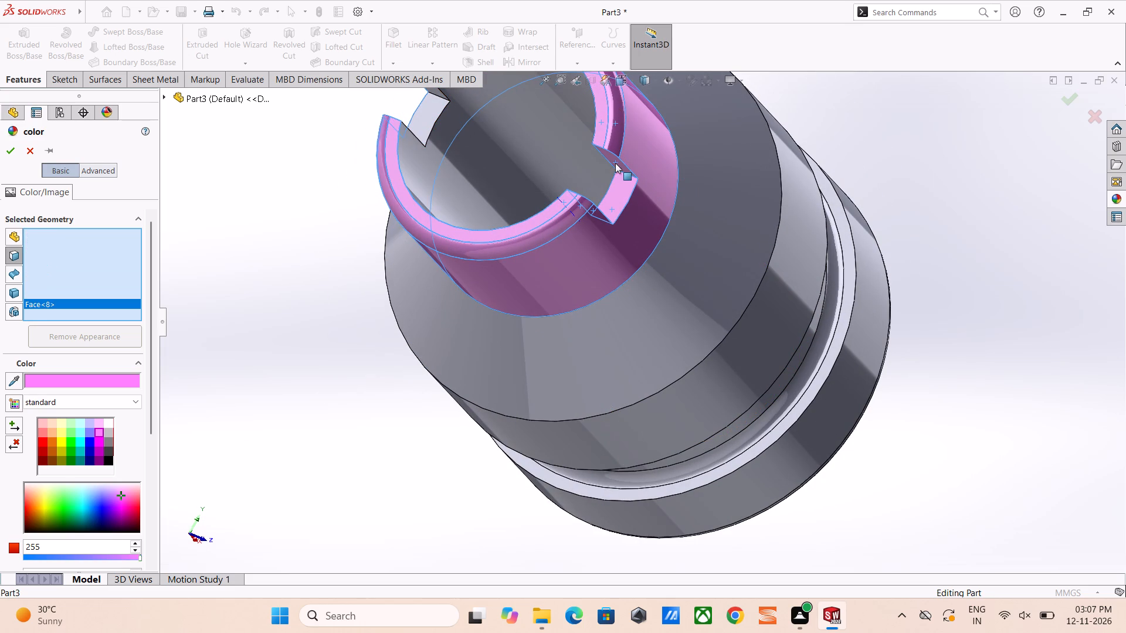
# Add the side walls and bottom face of the opposite slot to the light magenta colour selection.
pyautogui.scroll(3, 521, 151)
pyautogui.scroll(-5, 497, 169)
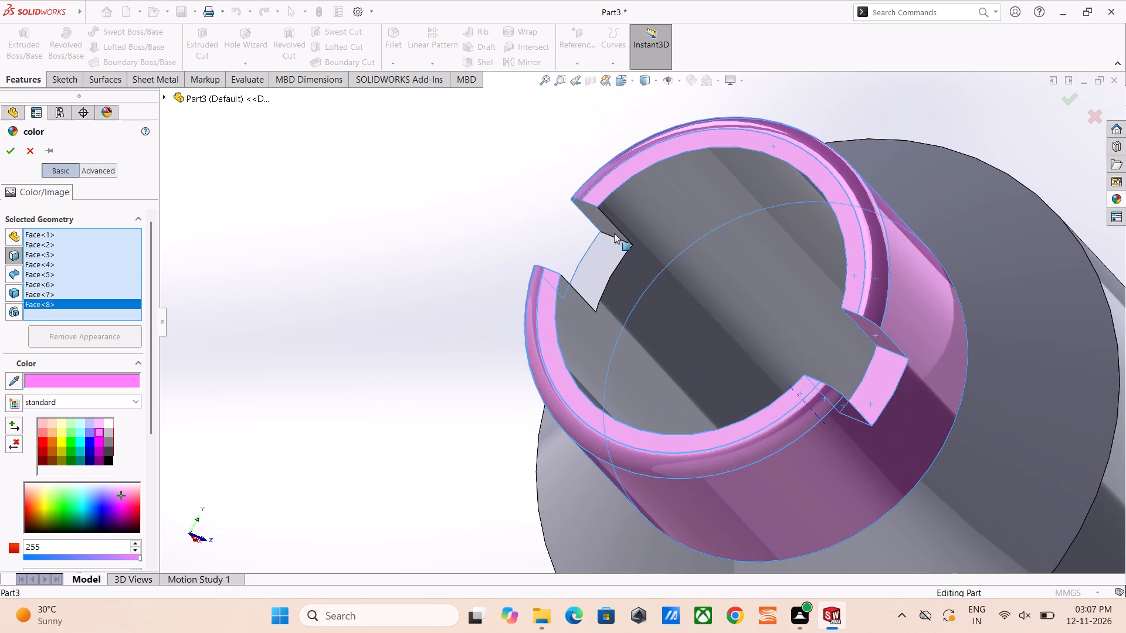
pyautogui.click(607, 232)
pyautogui.click(598, 264)
pyautogui.moveTo(590, 261); pyautogui.dragTo(590, 426, button='middle')
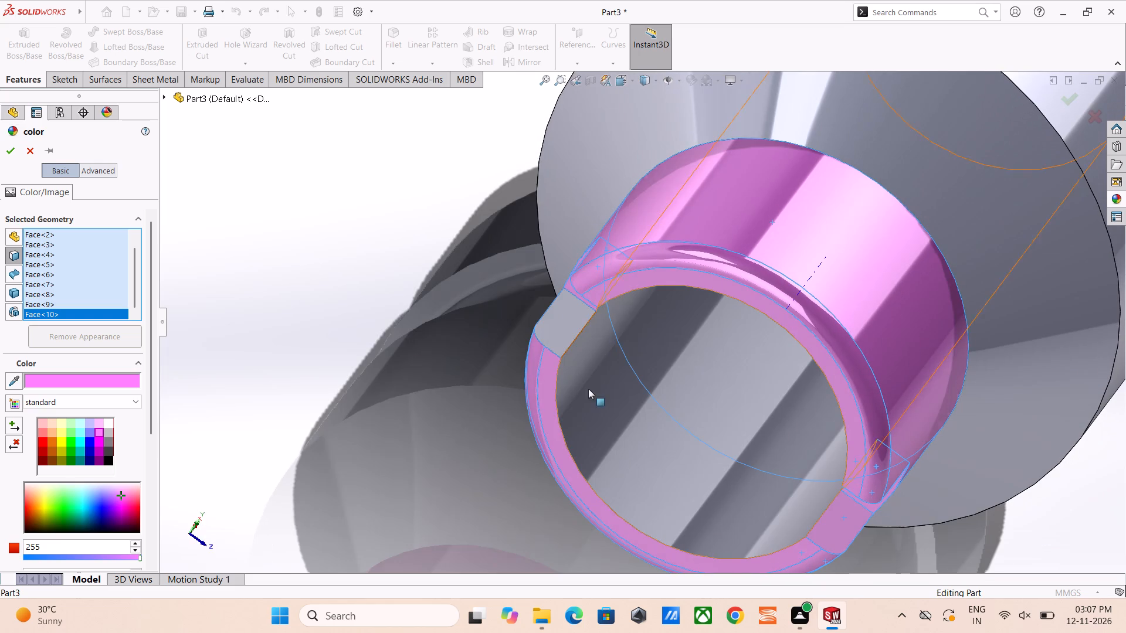
pyautogui.click(566, 321)
# Add the conical face, the main body's outer cylinder, and the groove's bottom, adjacent fillet and side wall to the light magenta colour selection.
pyautogui.scroll(5, 725, 301)
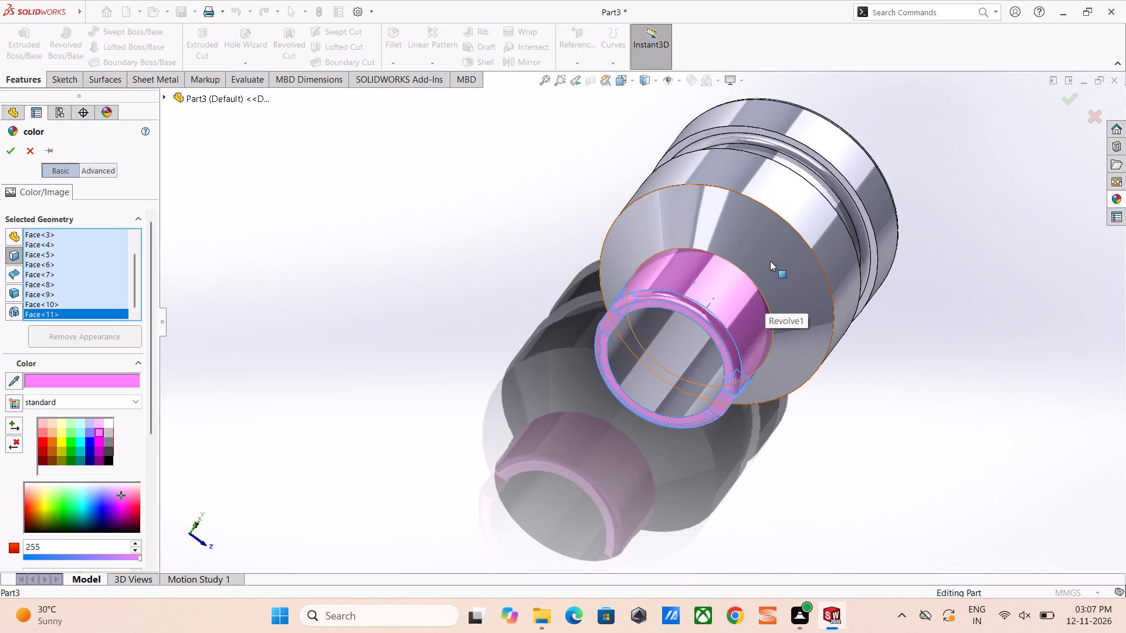
pyautogui.click(770, 261)
pyautogui.click(799, 209)
pyautogui.click(820, 183)
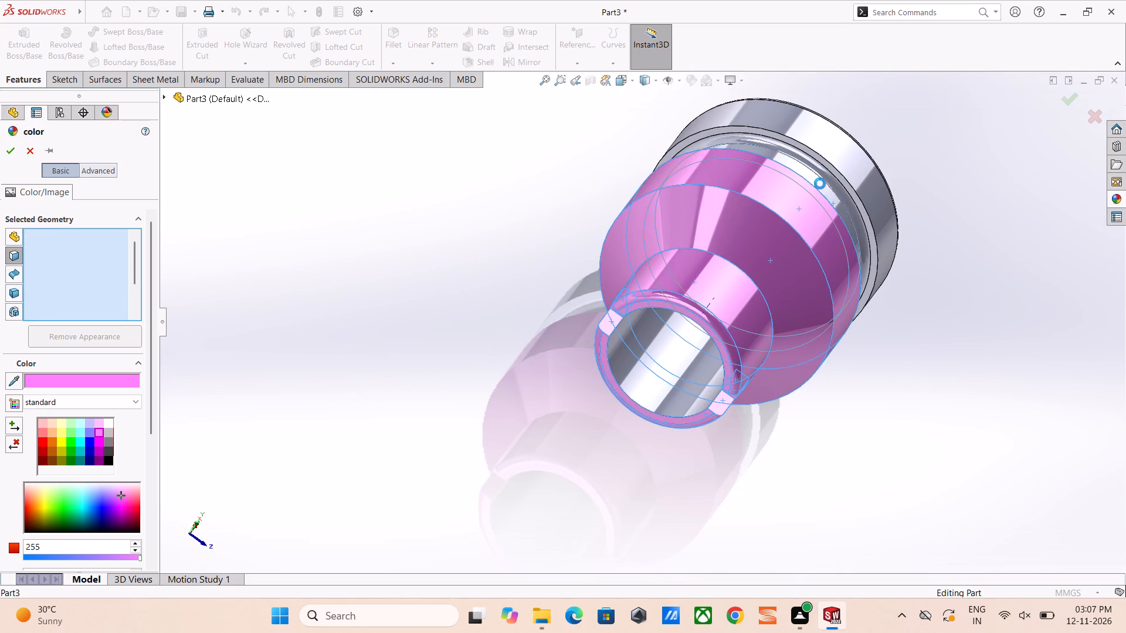
pyautogui.moveTo(822, 188); pyautogui.dragTo(711, 264, button='middle')
pyautogui.scroll(-4, 711, 265)
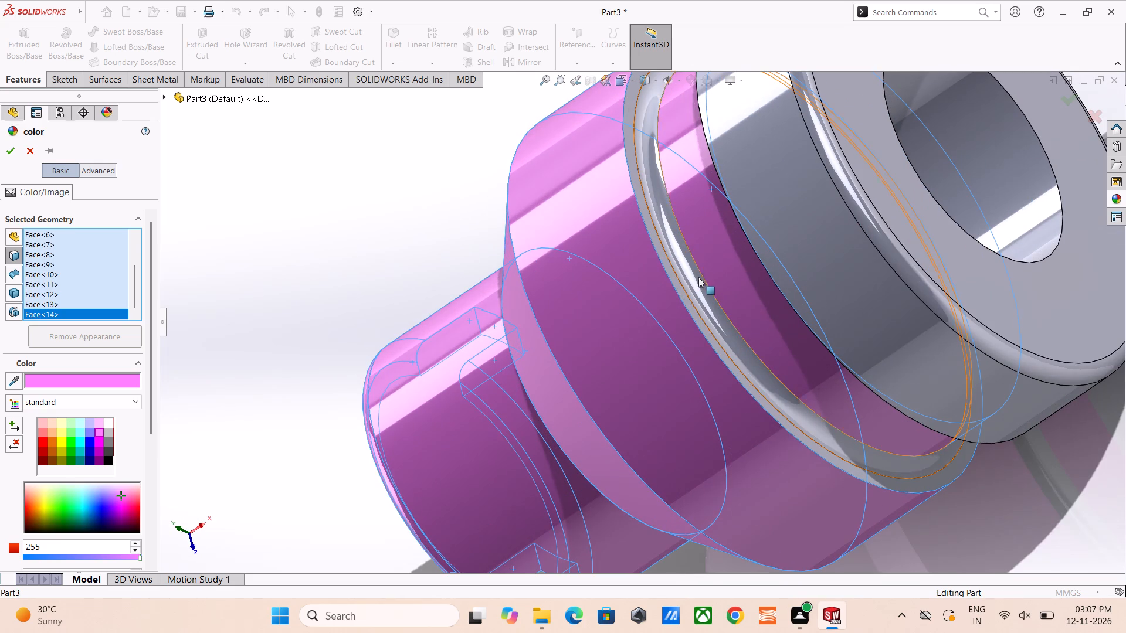
pyautogui.click(693, 284)
pyautogui.click(685, 295)
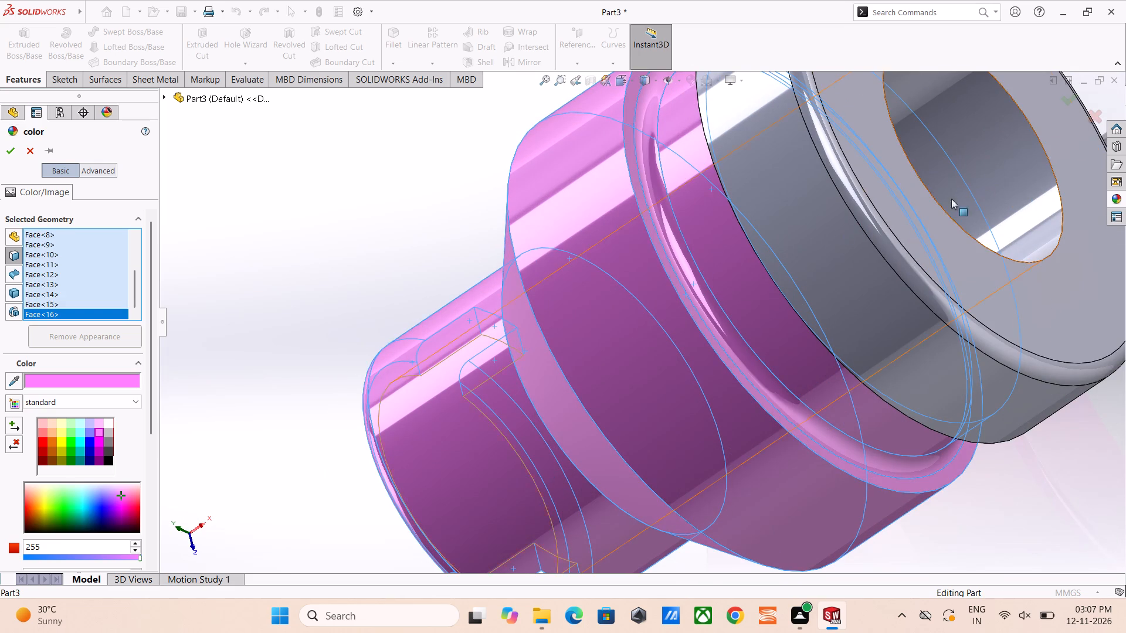
# Add the wide end's flat face, rounded rim, collar cylinder and remaining groove wall and fillet to the selection, and apply the light magenta colour.
pyautogui.click(914, 226)
pyautogui.click(891, 251)
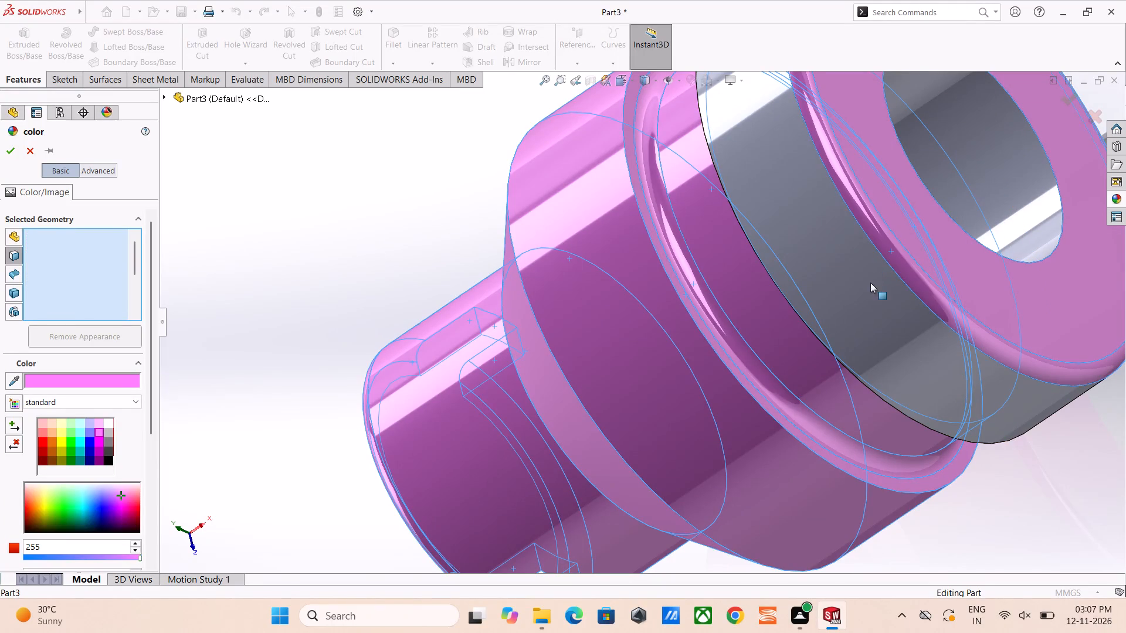
pyautogui.click(870, 283)
pyautogui.moveTo(870, 283); pyautogui.dragTo(920, 187, button='middle')
pyautogui.scroll(-3, 855, 263)
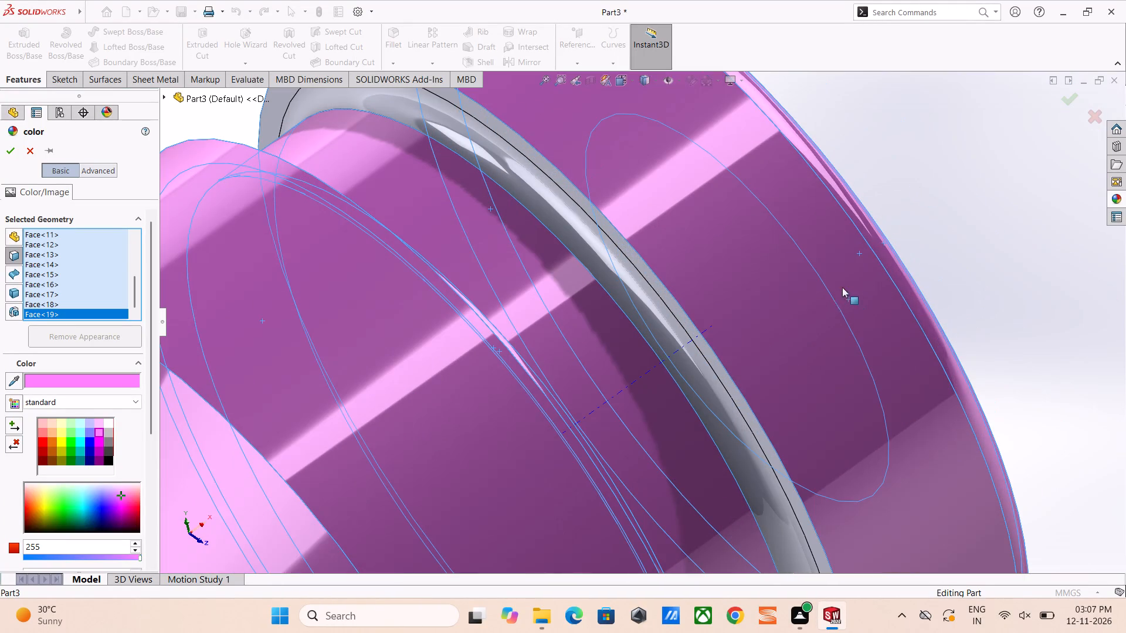
pyautogui.click(712, 363)
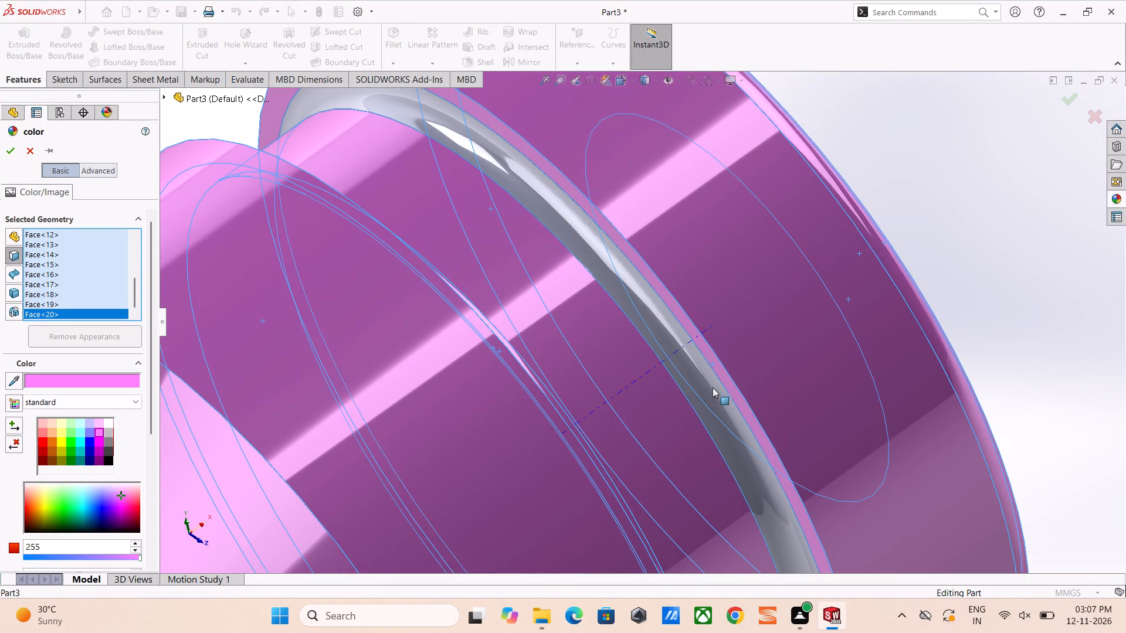
pyautogui.click(708, 393)
pyautogui.scroll(10, 717, 386)
pyautogui.click(795, 333)
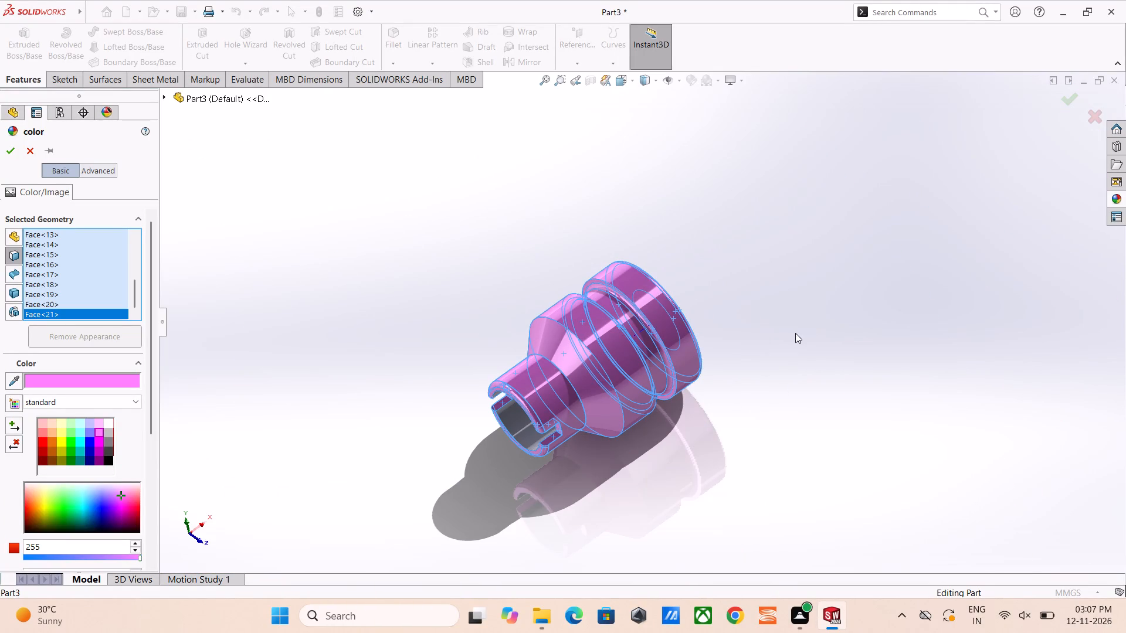
pyautogui.click(8, 150)
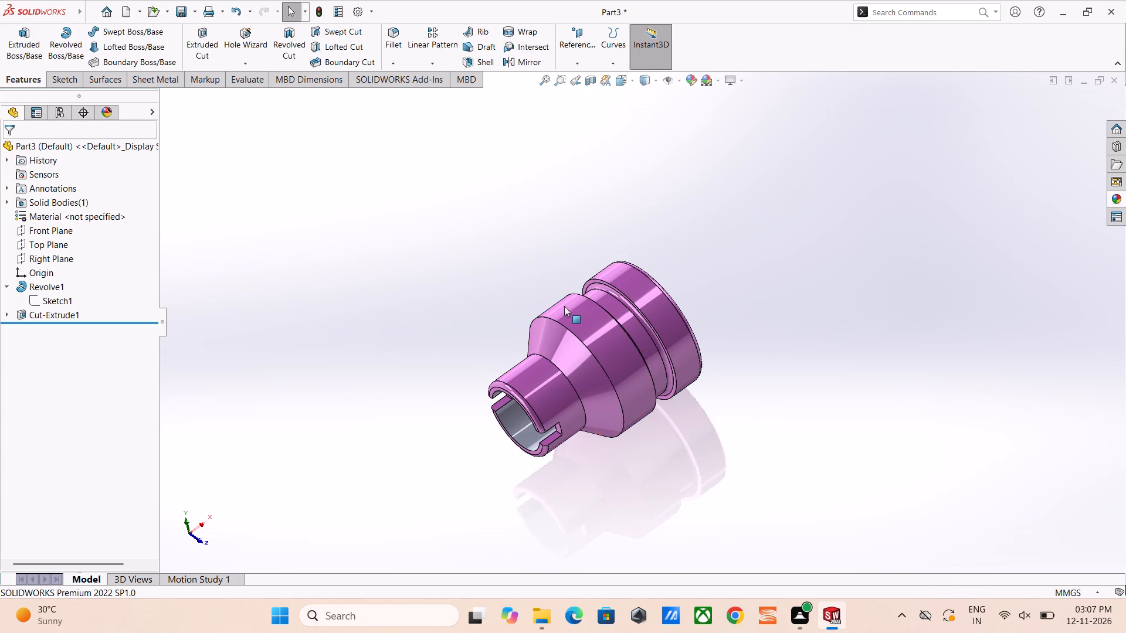
# Examine the coloured faces around the collar, the groove, the wide end and the slotted narrow end from several angles.
pyautogui.moveTo(586, 369); pyautogui.dragTo(563, 354, button='middle')
pyautogui.scroll(-5, 649, 292)
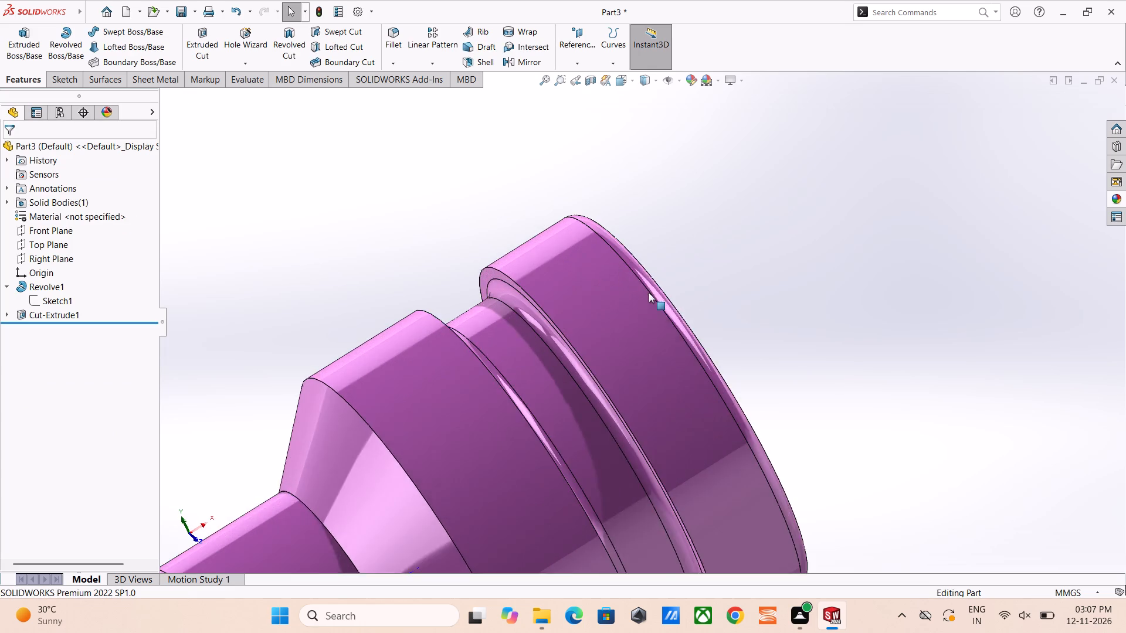
pyautogui.scroll(-5, 649, 292)
pyautogui.moveTo(650, 319); pyautogui.dragTo(608, 389, button='middle')
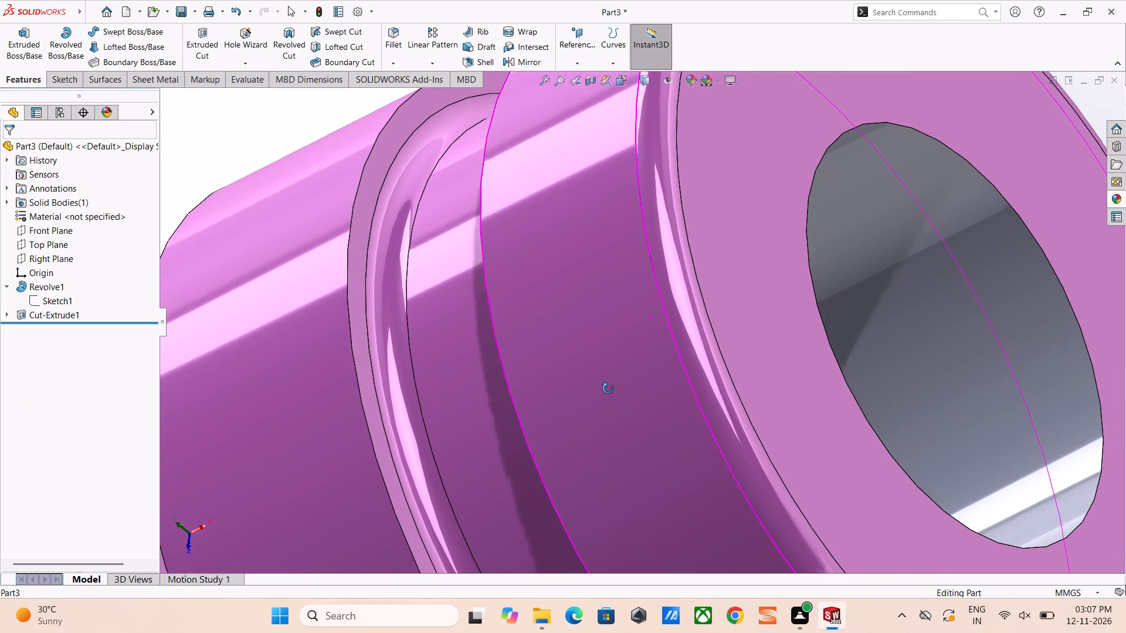
pyautogui.moveTo(608, 389); pyautogui.dragTo(676, 267, button='middle')
pyautogui.scroll(5, 676, 267)
pyautogui.scroll(5, 603, 389)
pyautogui.scroll(-4, 524, 433)
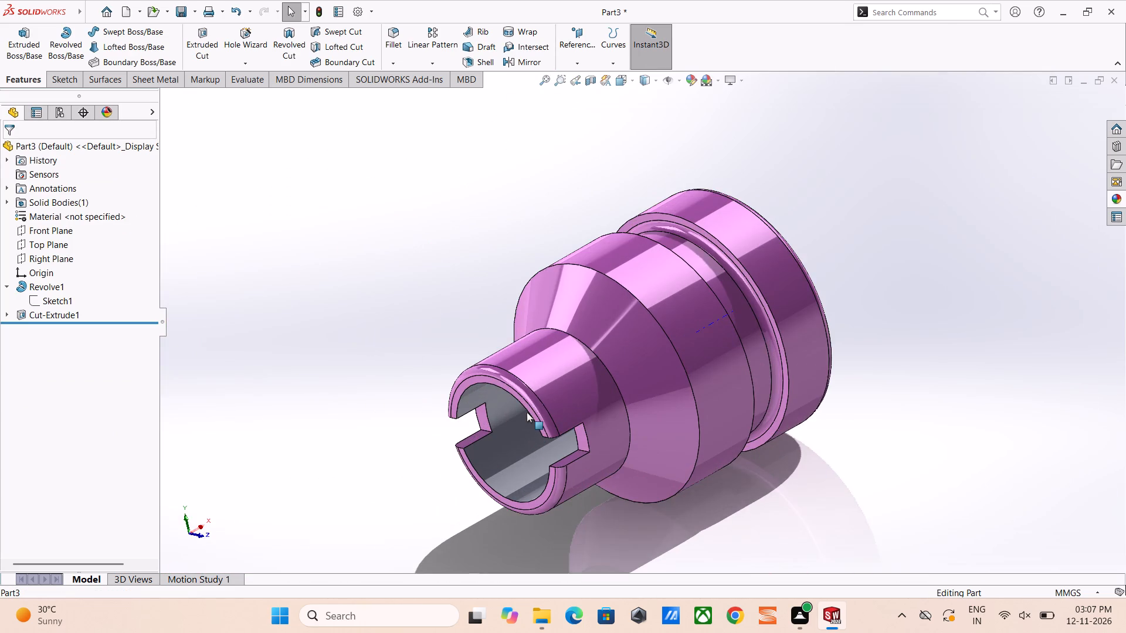
pyautogui.moveTo(526, 412); pyautogui.dragTo(578, 415, button='middle')
pyautogui.scroll(-2, 578, 415)
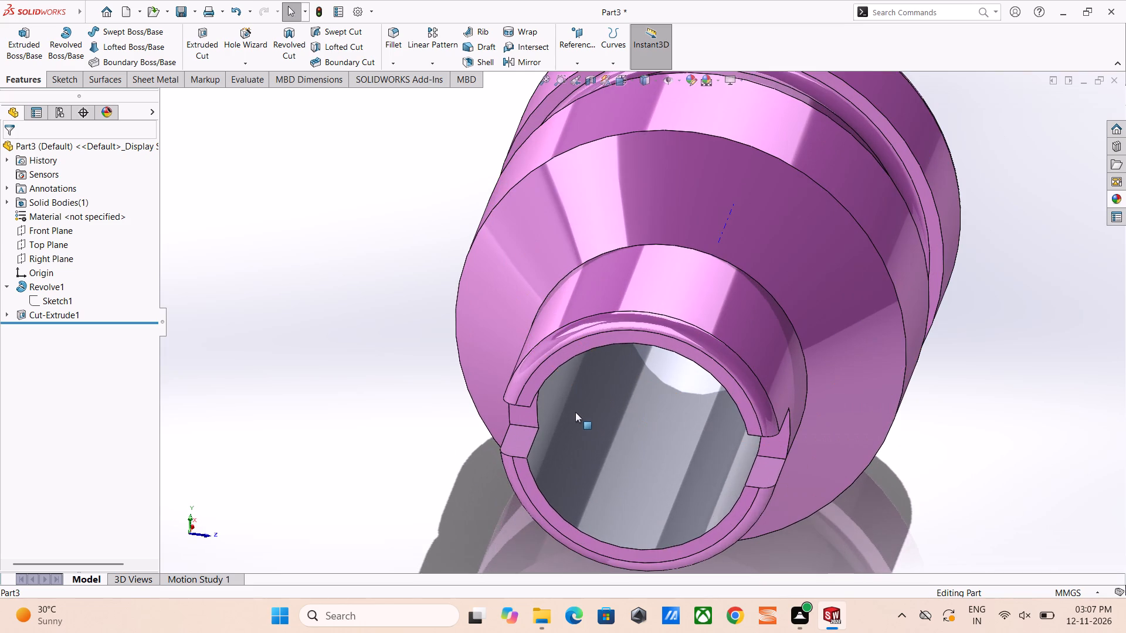
pyautogui.moveTo(689, 375); pyautogui.dragTo(648, 348, button='middle')
pyautogui.scroll(5, 648, 348)
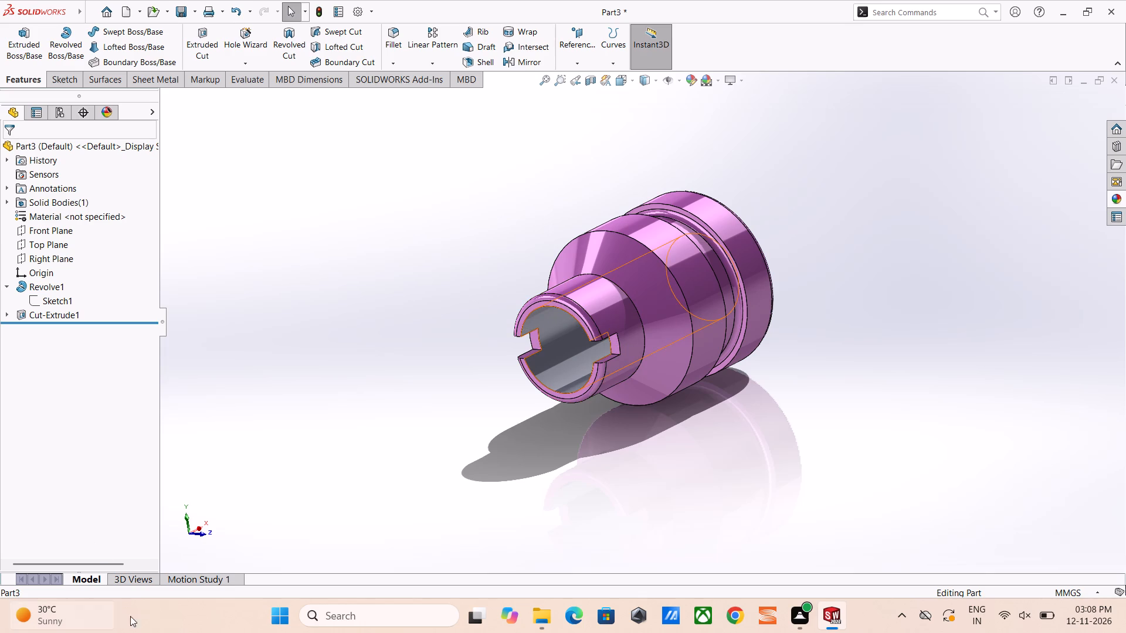
pyautogui.click(580, 489)
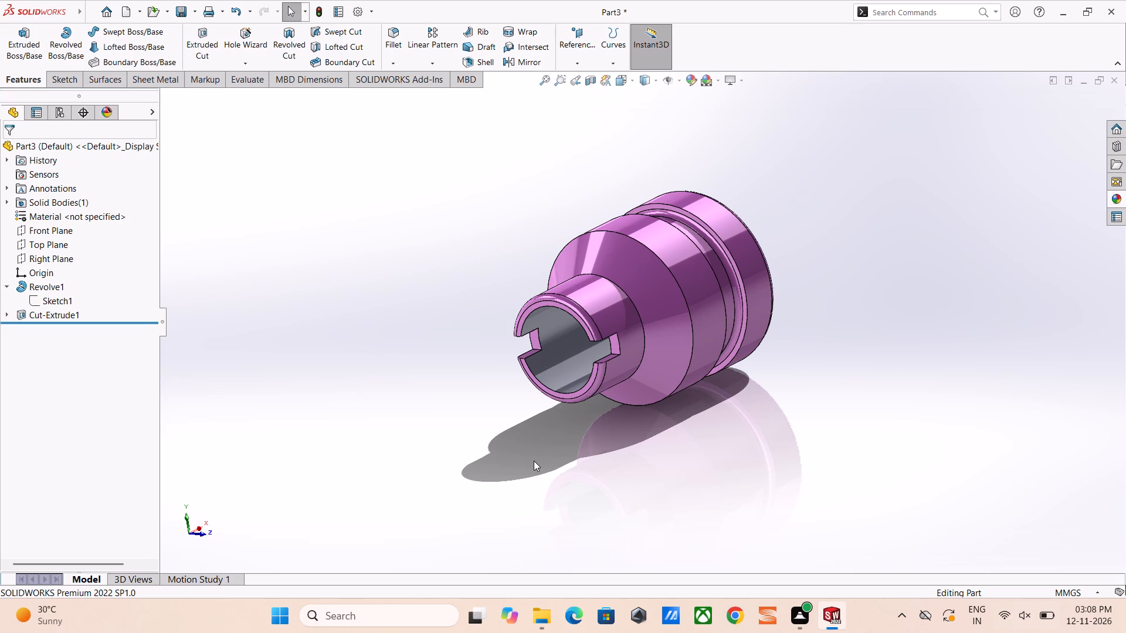
pyautogui.scroll(4, 555, 341)
pyautogui.scroll(-5, 639, 324)
pyautogui.scroll(-2, 831, 274)
pyautogui.moveTo(831, 274); pyautogui.dragTo(790, 298, button='middle')
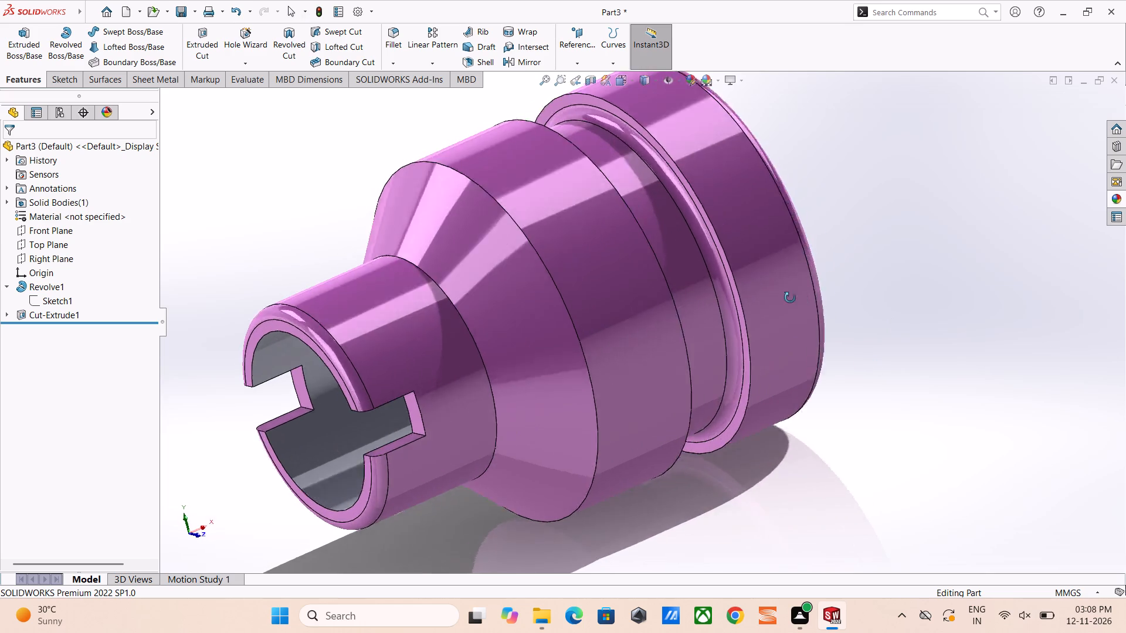
pyautogui.moveTo(790, 298); pyautogui.dragTo(649, 478, button='middle')
pyautogui.moveTo(570, 376); pyautogui.dragTo(683, 343, button='middle')
pyautogui.moveTo(678, 343); pyautogui.dragTo(687, 260)
pyautogui.moveTo(687, 270); pyautogui.dragTo(681, 284, button='middle')
# Check the bushing in the standard top, right, left and bottom views.
pyautogui.moveTo(681, 284); pyautogui.dragTo(744, 256, button='right')
pyautogui.moveTo(727, 273); pyautogui.dragTo(599, 290, button='right')
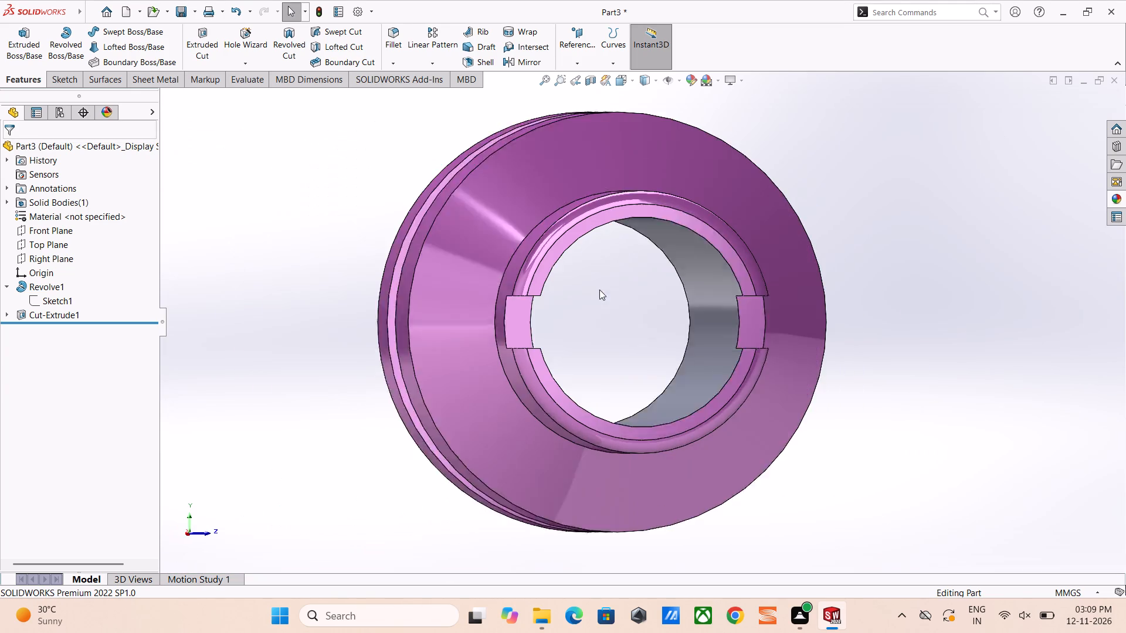
pyautogui.moveTo(662, 305); pyautogui.dragTo(657, 165, button='right')
pyautogui.moveTo(662, 179); pyautogui.dragTo(667, 336, button='right')
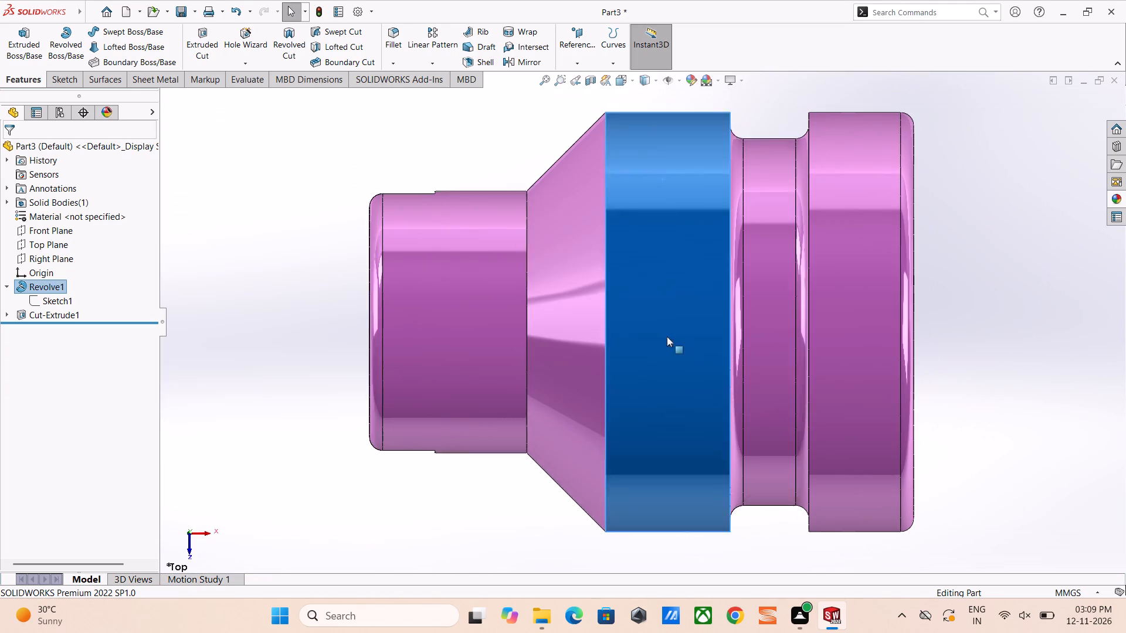
pyautogui.moveTo(667, 336); pyautogui.dragTo(665, 364, button='right')
pyautogui.moveTo(569, 340); pyautogui.dragTo(636, 322, button='right')
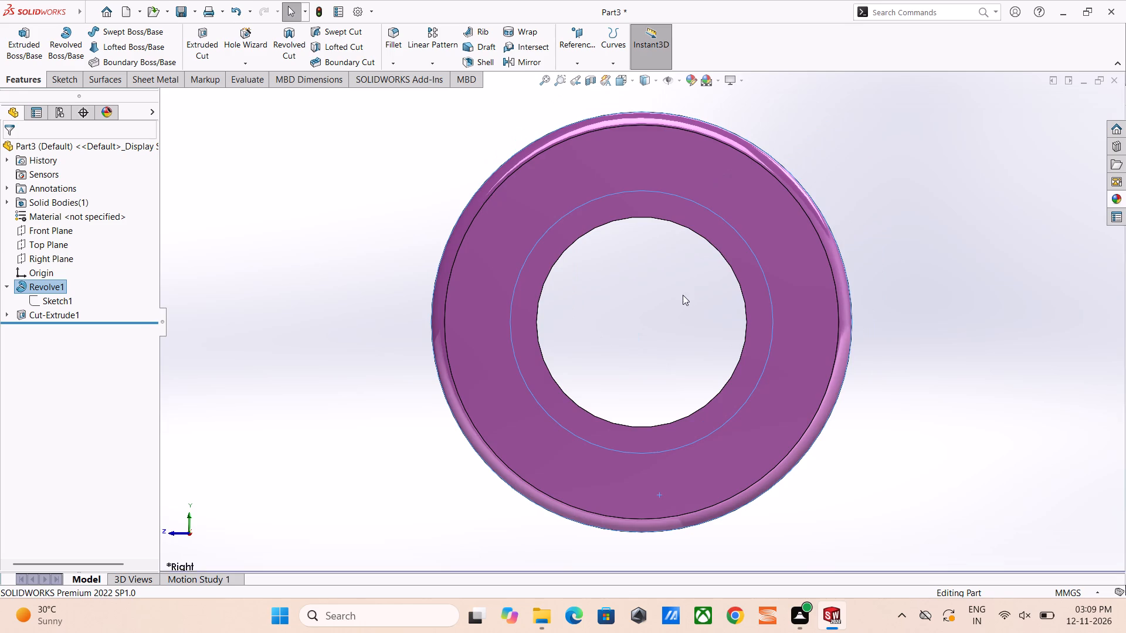
pyautogui.moveTo(683, 295); pyautogui.dragTo(618, 321, button='right')
pyautogui.scroll(3, 606, 301)
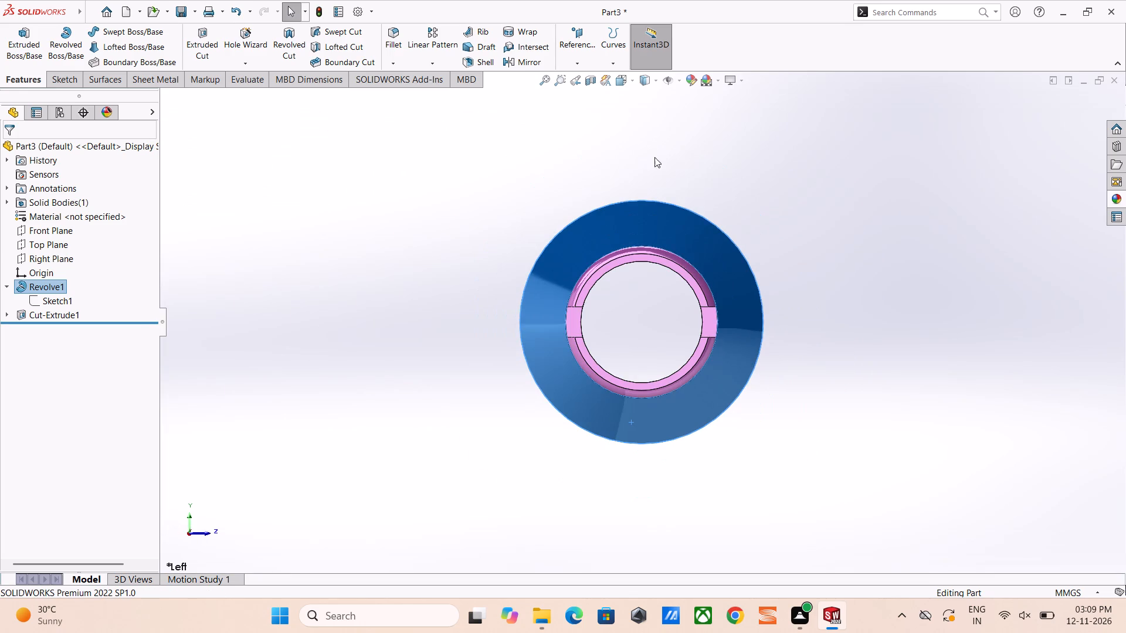
pyautogui.moveTo(680, 189); pyautogui.dragTo(714, 278, button='right')
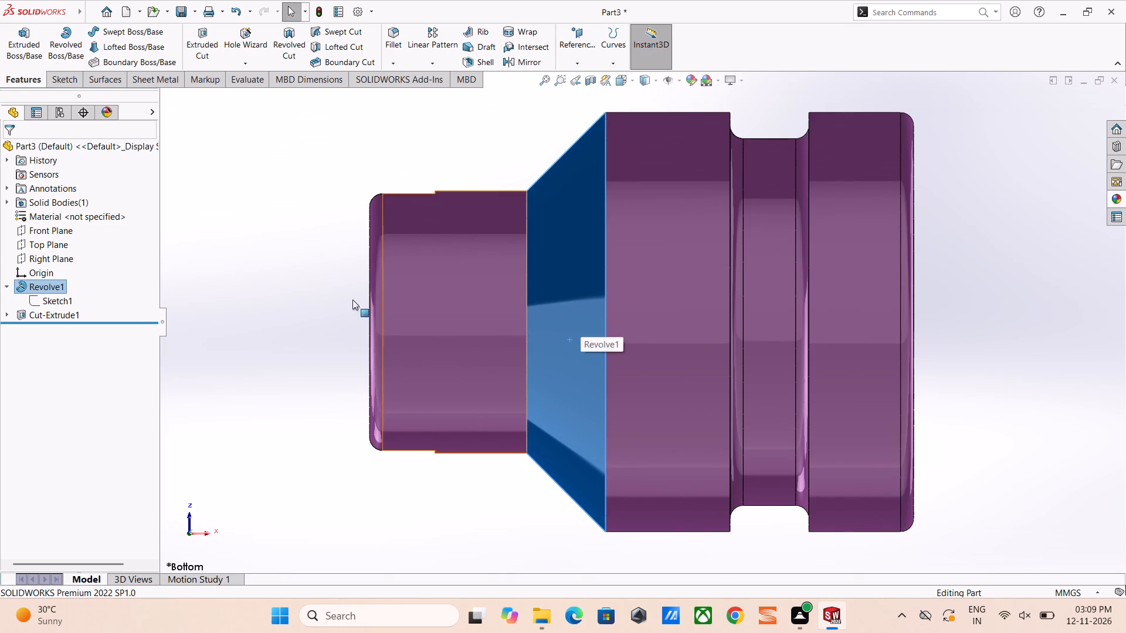
pyautogui.click(284, 290)
pyautogui.moveTo(289, 290); pyautogui.dragTo(410, 285, button='right')
pyautogui.moveTo(430, 283); pyautogui.dragTo(342, 305, button='right')
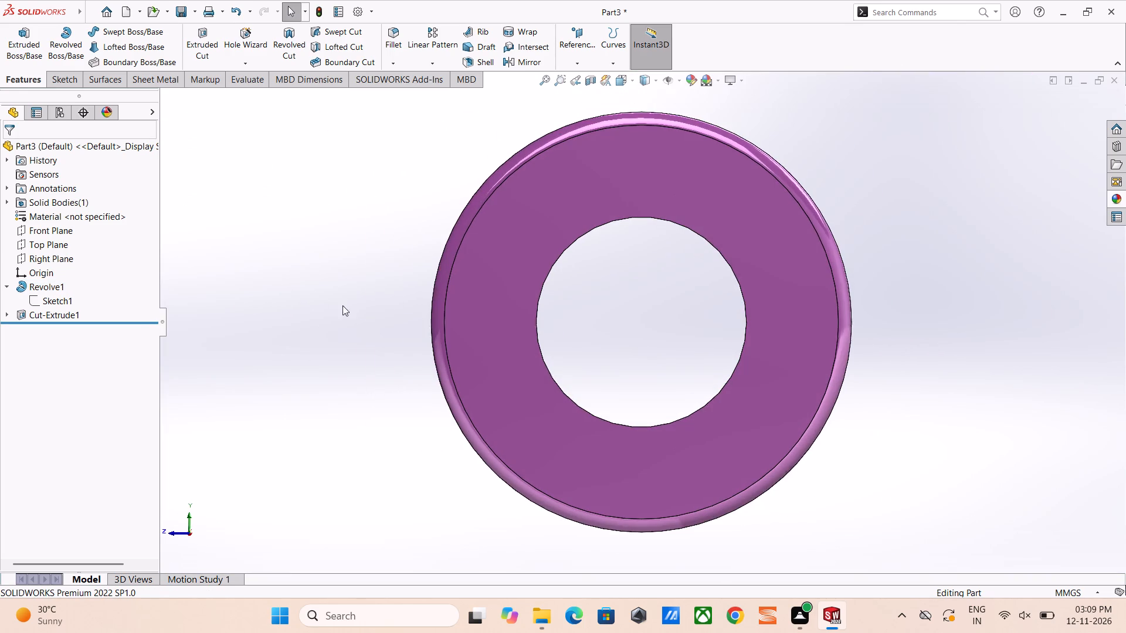
pyautogui.moveTo(342, 305); pyautogui.dragTo(338, 305, button='right')
pyautogui.moveTo(368, 297); pyautogui.dragTo(359, 189, button='right')
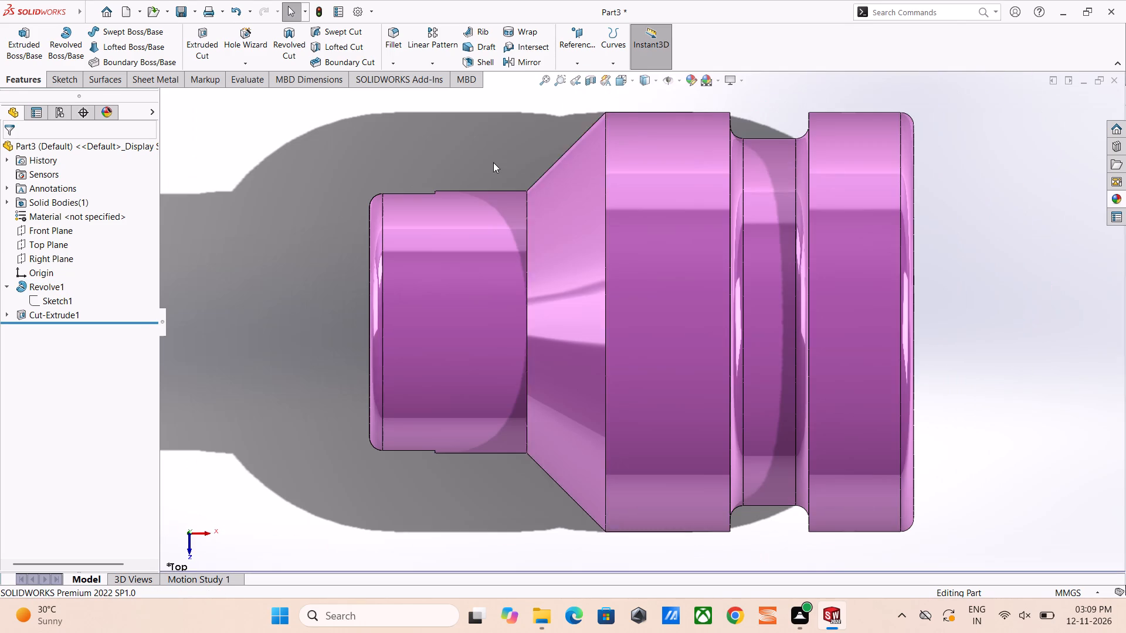
# Examine the bushing in the isometric view and from angles facing its slotted narrow end.
pyautogui.click(634, 78)
pyautogui.click(686, 113)
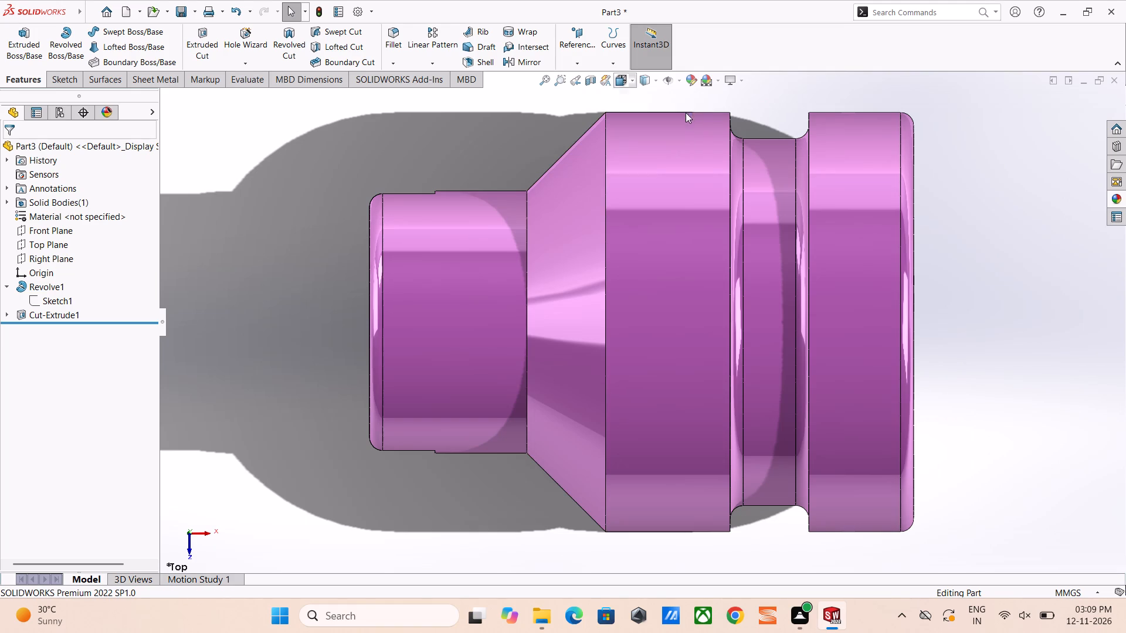
pyautogui.click(891, 278)
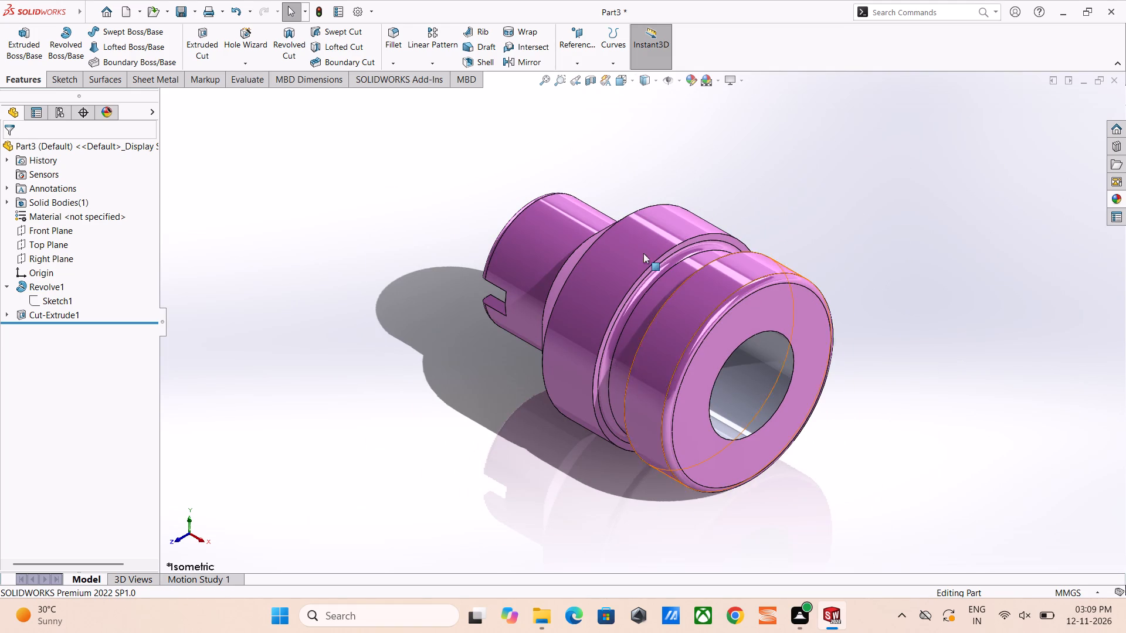
pyautogui.moveTo(594, 232); pyautogui.dragTo(691, 462, button='middle')
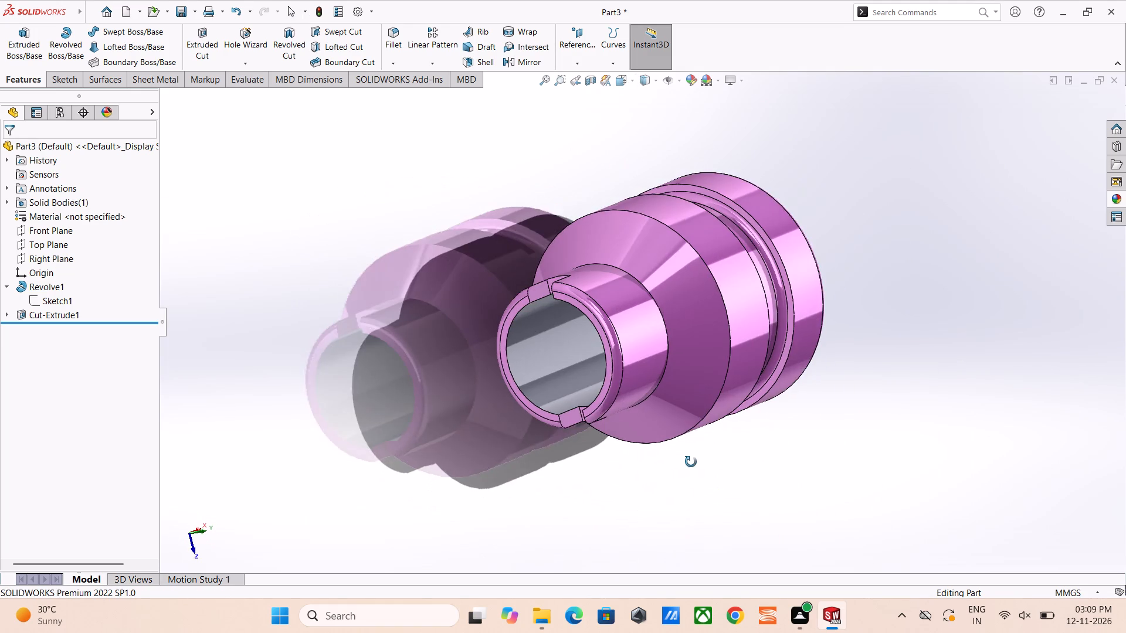
pyautogui.moveTo(691, 462); pyautogui.dragTo(723, 488, button='middle')
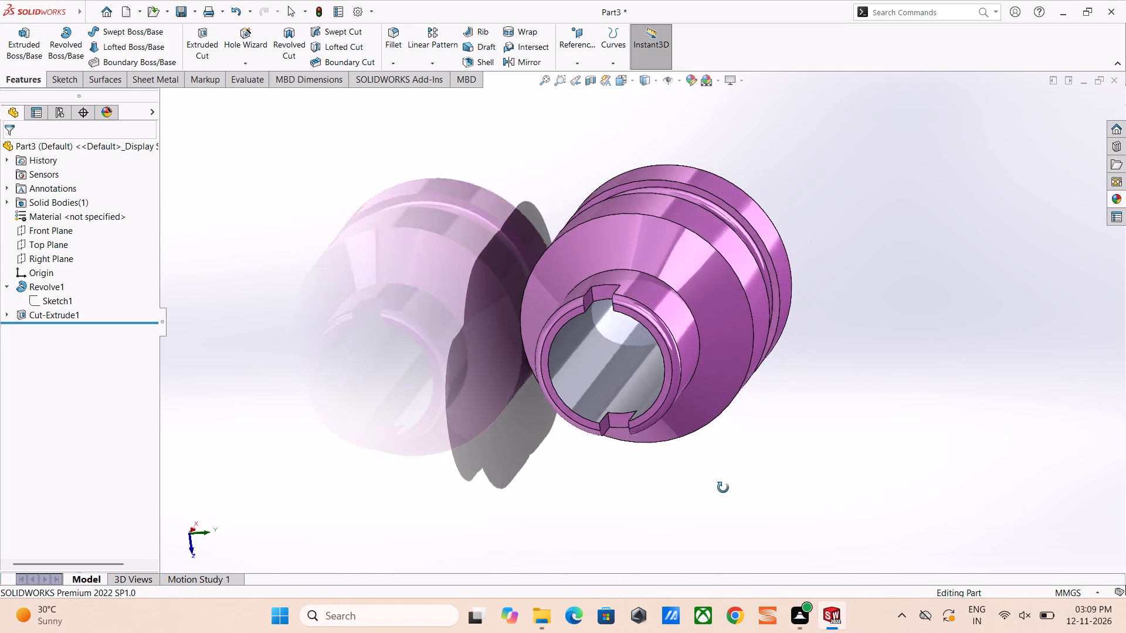
pyautogui.moveTo(723, 488); pyautogui.dragTo(674, 509, button='middle')
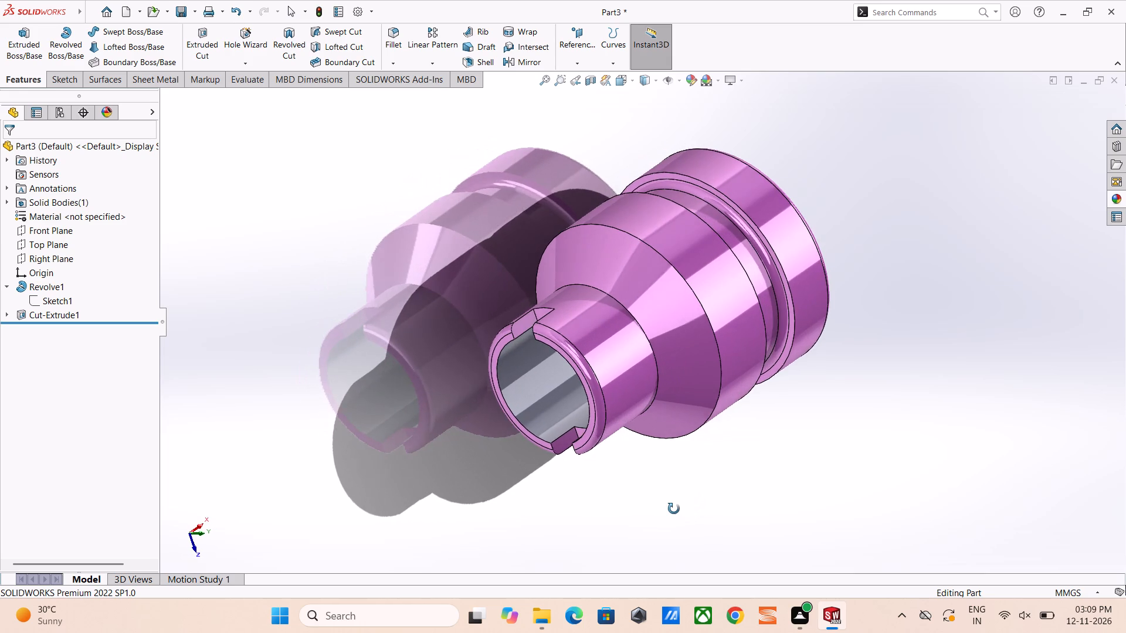
pyautogui.moveTo(674, 509); pyautogui.dragTo(674, 508, button='middle')
pyautogui.click(763, 483)
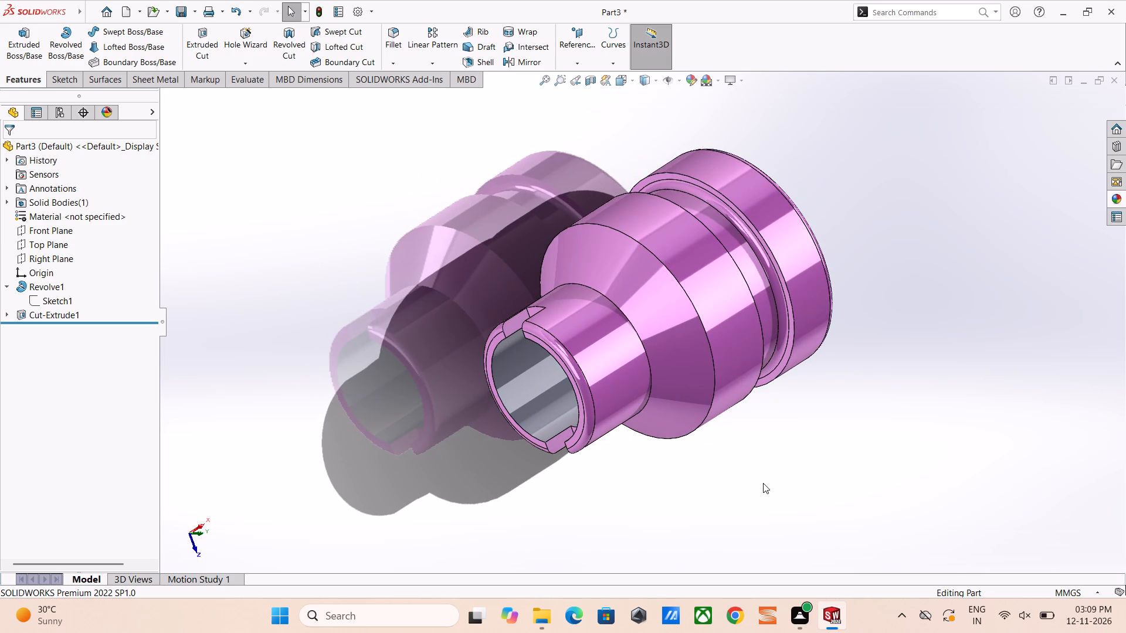
# Save the part as 3 in the fuji folder on the Desktop.
pyautogui.hotkey('ctrl', 's')
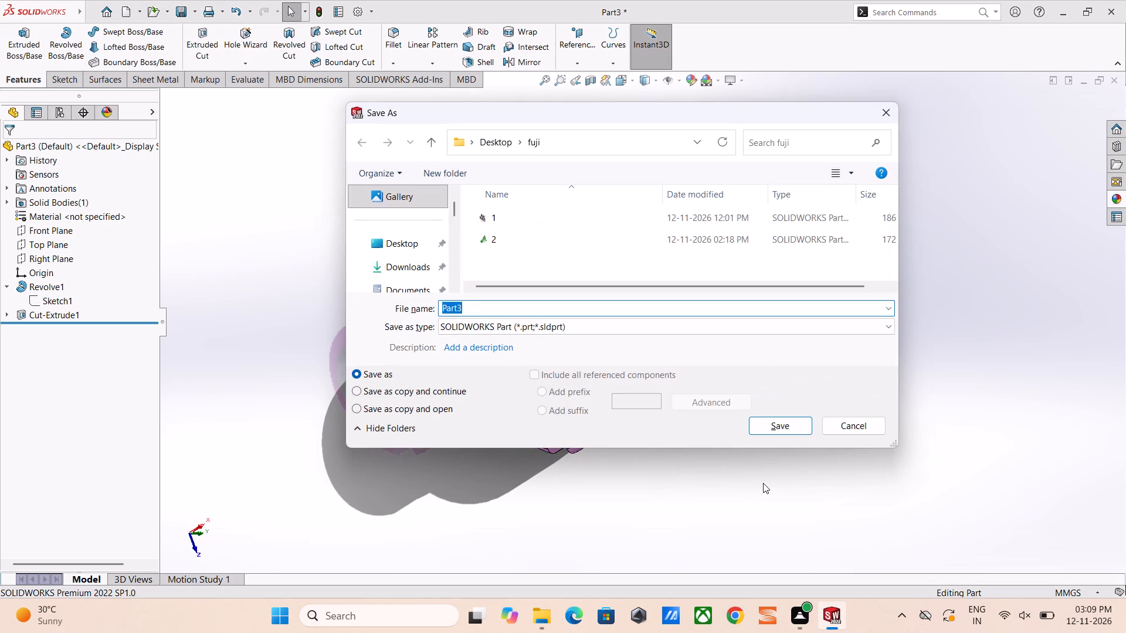
pyautogui.press('BackSpace')
pyautogui.press('3')
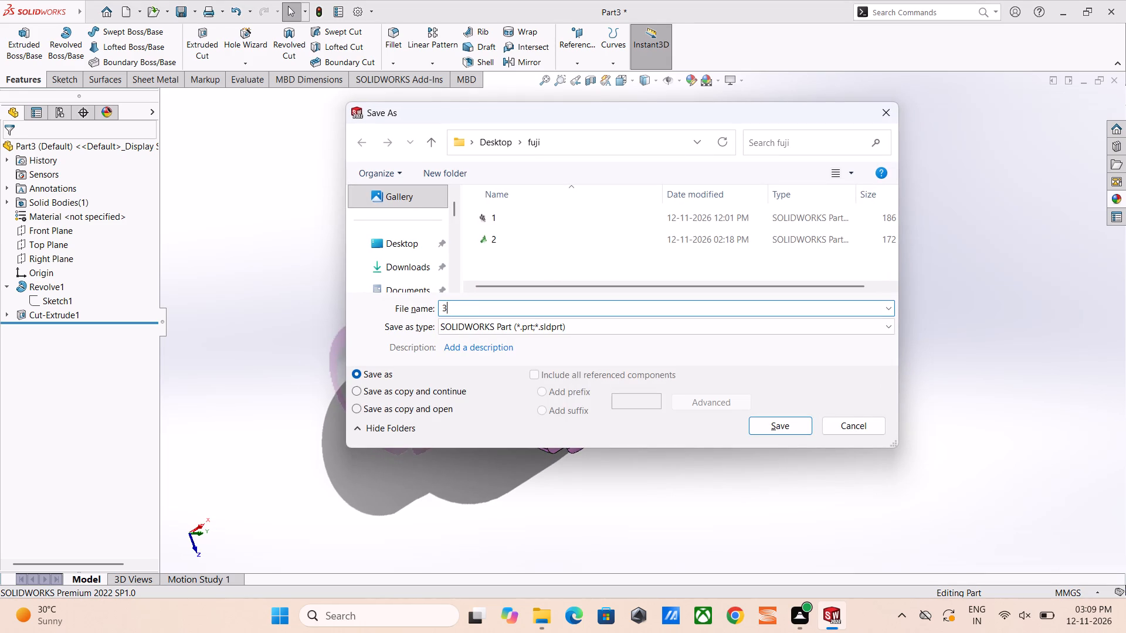
pyautogui.press('Return')
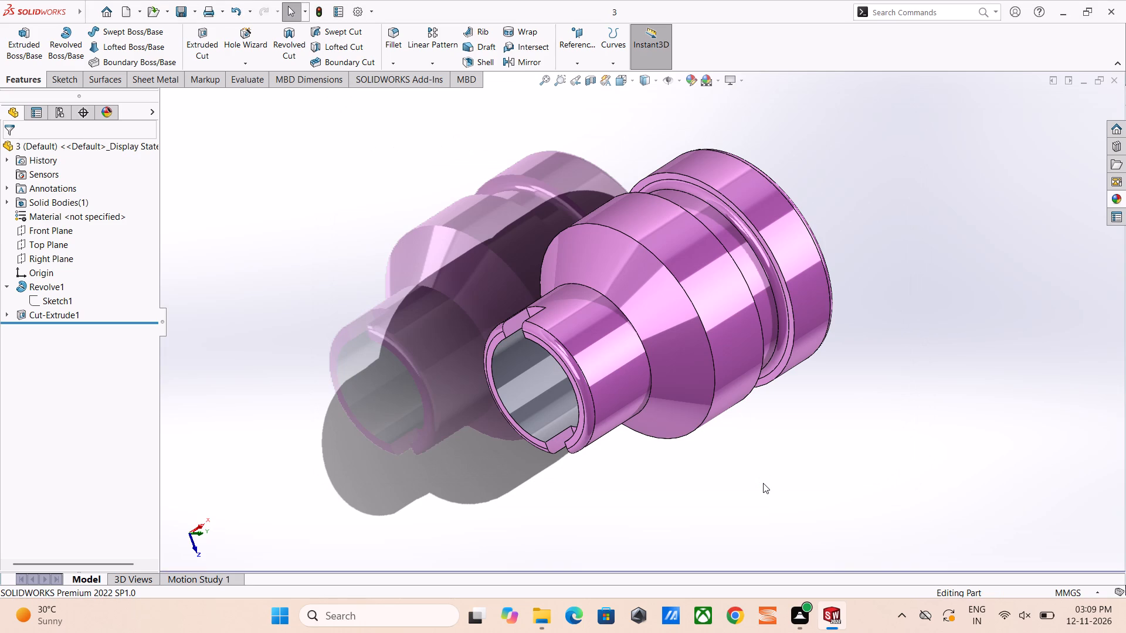
pyautogui.hotkey('ctrl', 's')
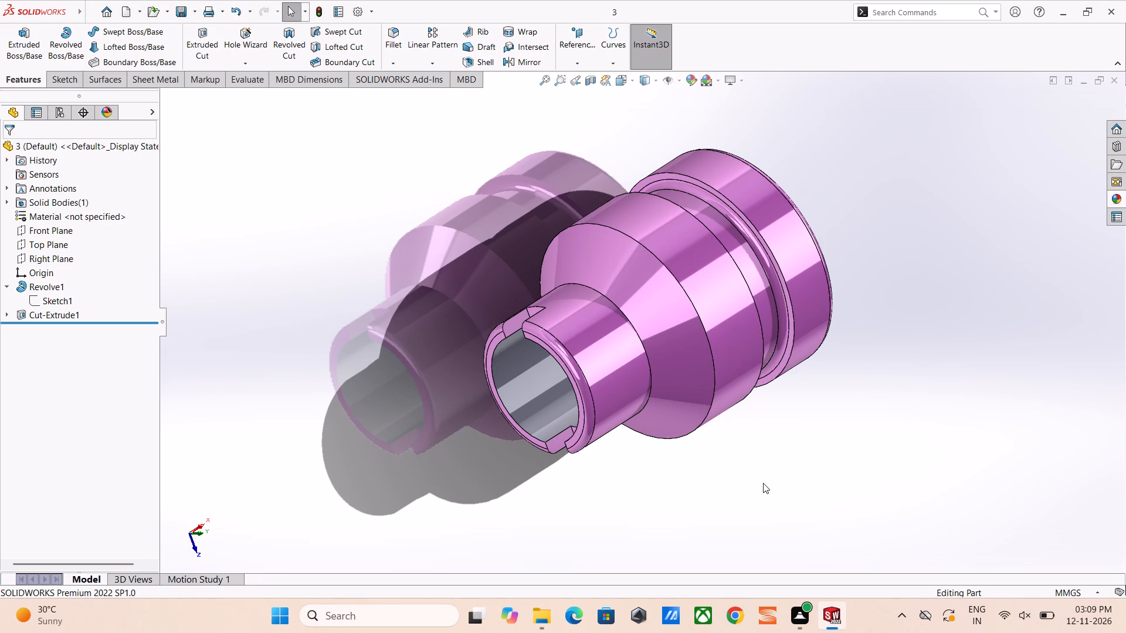
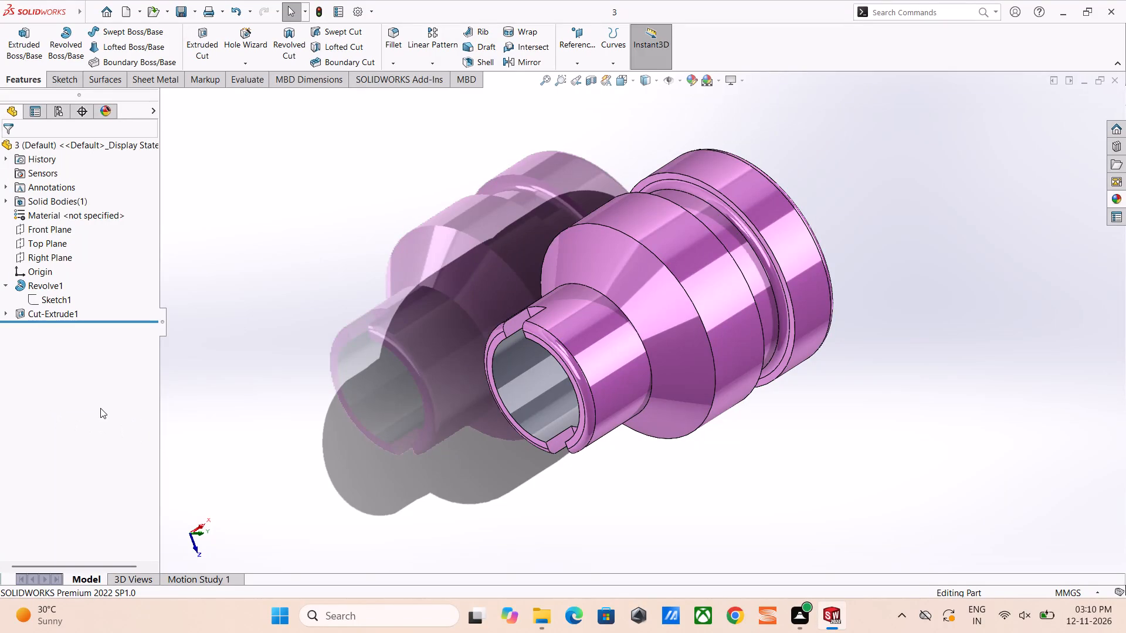
# Save the coloured bushing part again.
pyautogui.scroll(2, 47, 278)
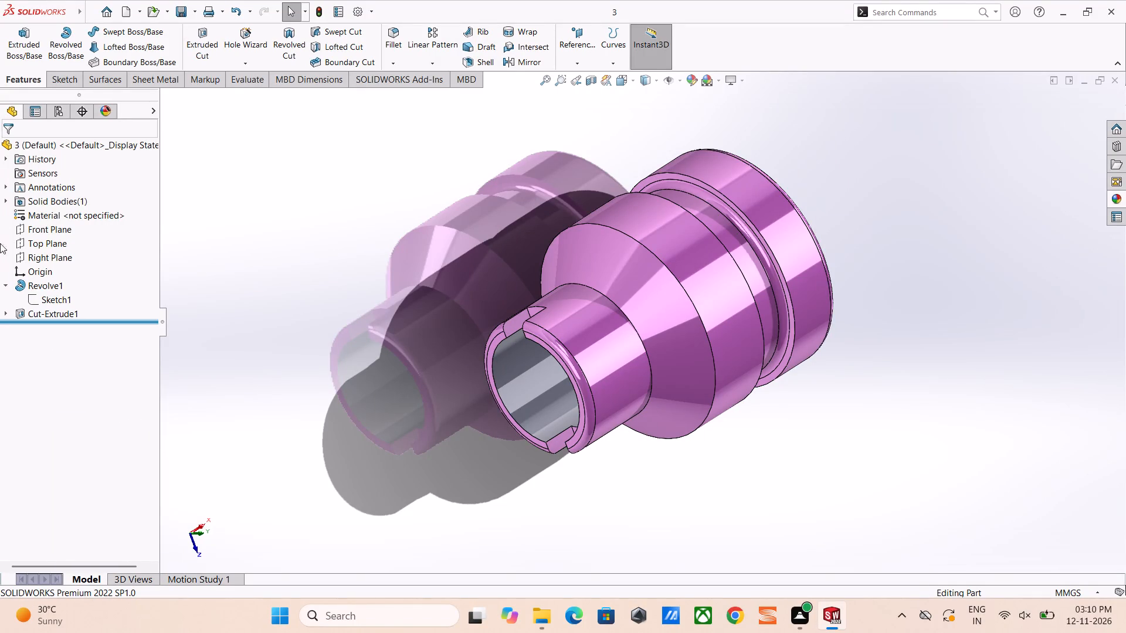
pyautogui.scroll(2, 730, 275)
pyautogui.scroll(-4, 730, 275)
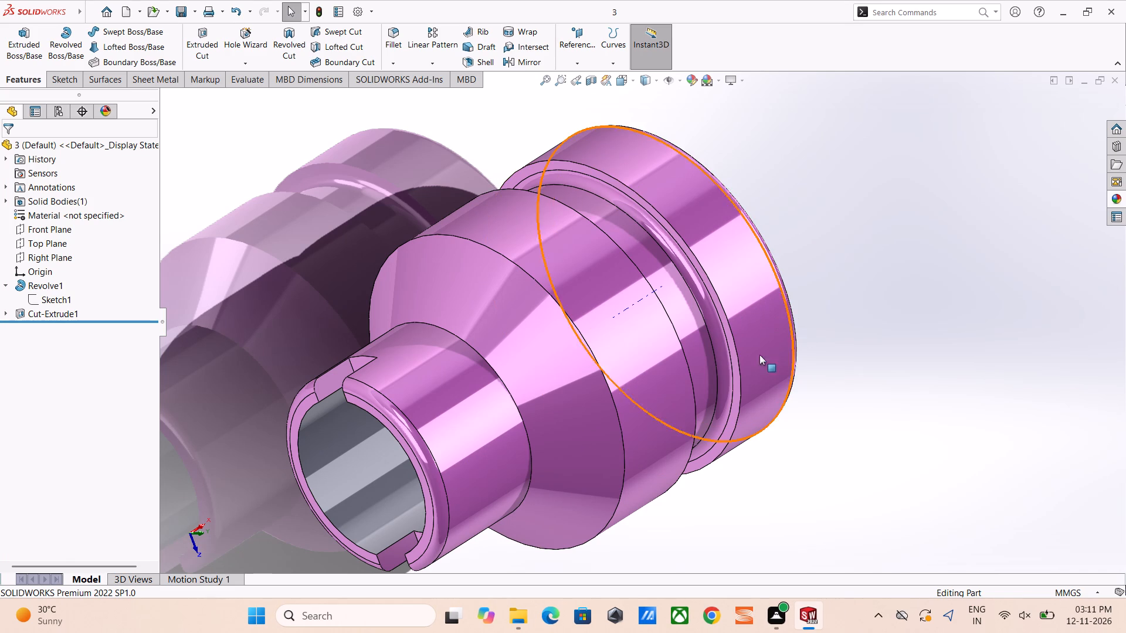
pyautogui.scroll(3, 830, 262)
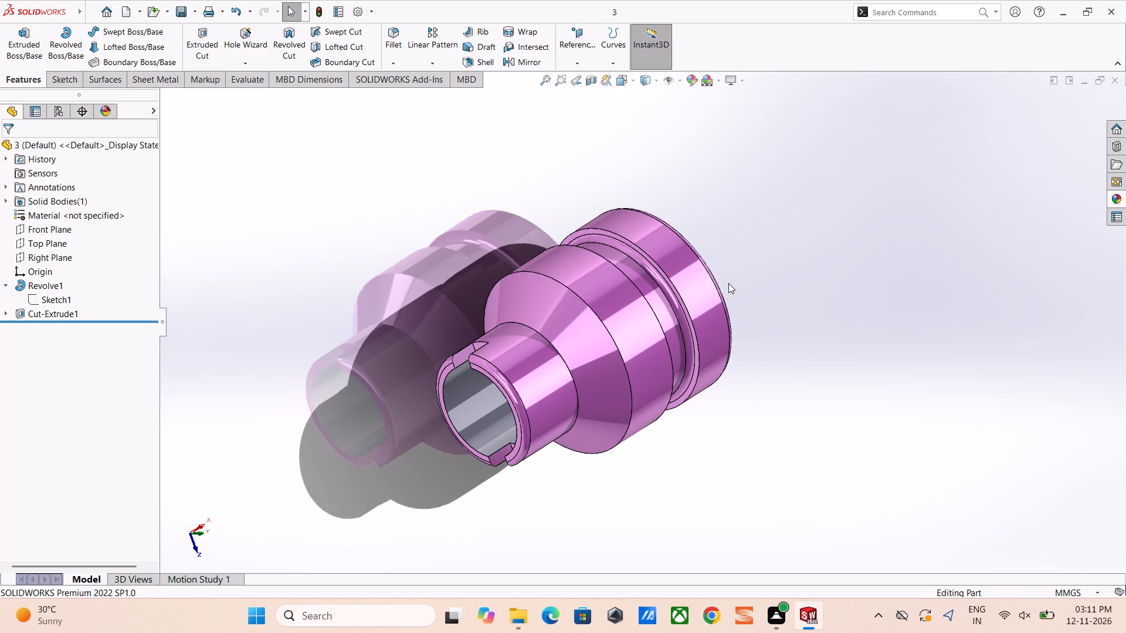
pyautogui.hotkey('ctrl', 's')
pyautogui.hotkey('ctrl', 's')
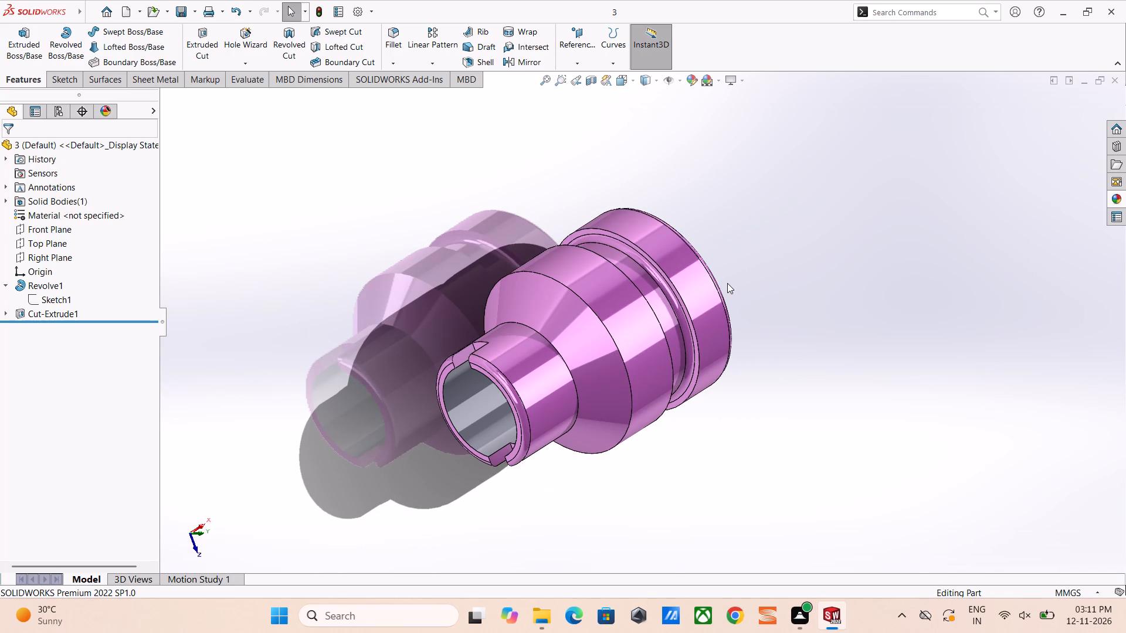
# Create a new drawing on a standard A3 (ISO) sheet with the sheet format displayed.
pyautogui.hotkey('ctrl', 'n')
pyautogui.press('Left')
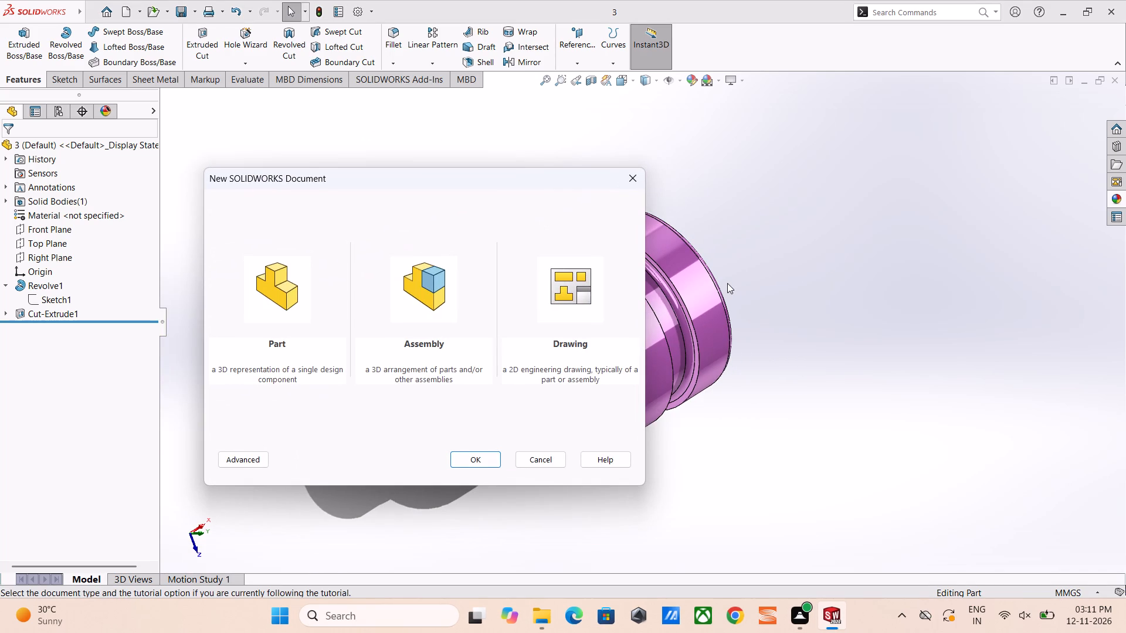
pyautogui.press('Return')
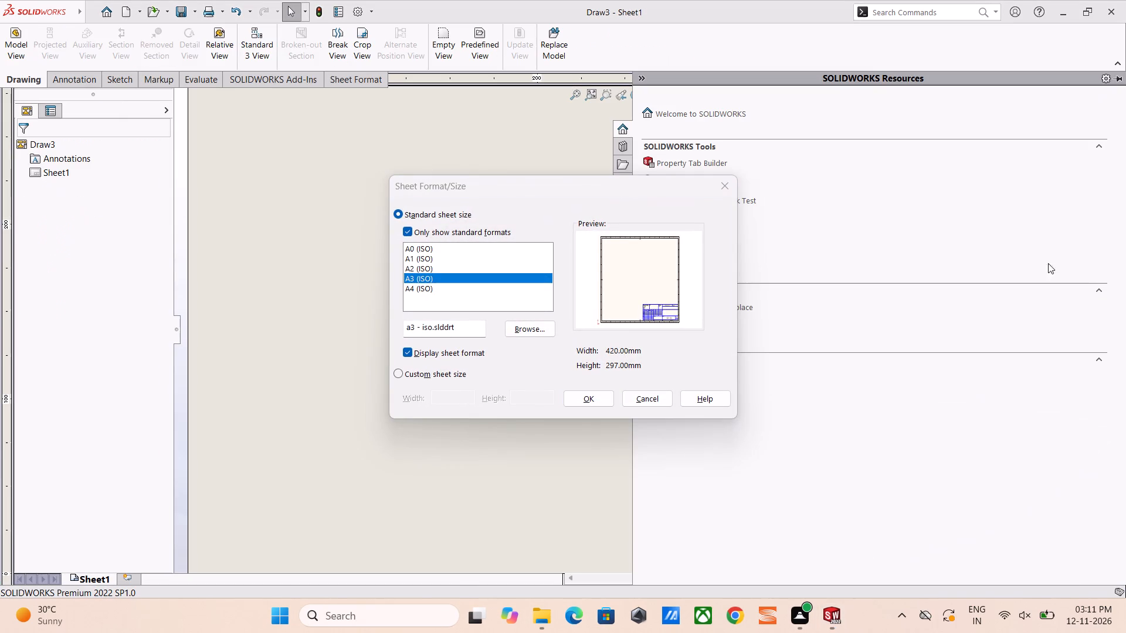
pyautogui.click(591, 401)
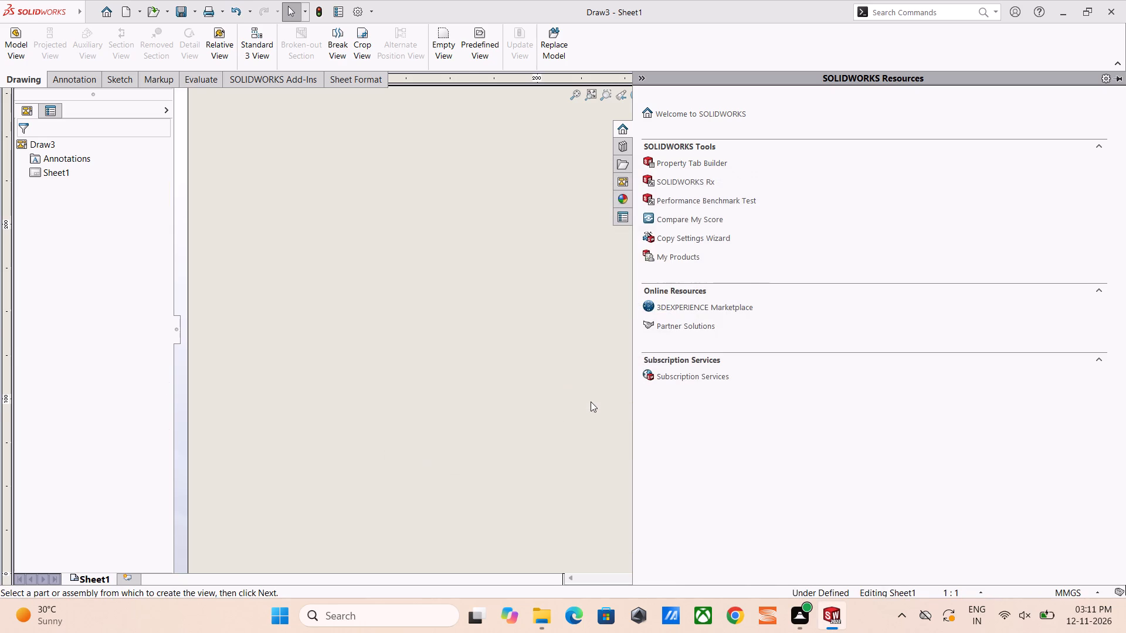
pyautogui.click(564, 294)
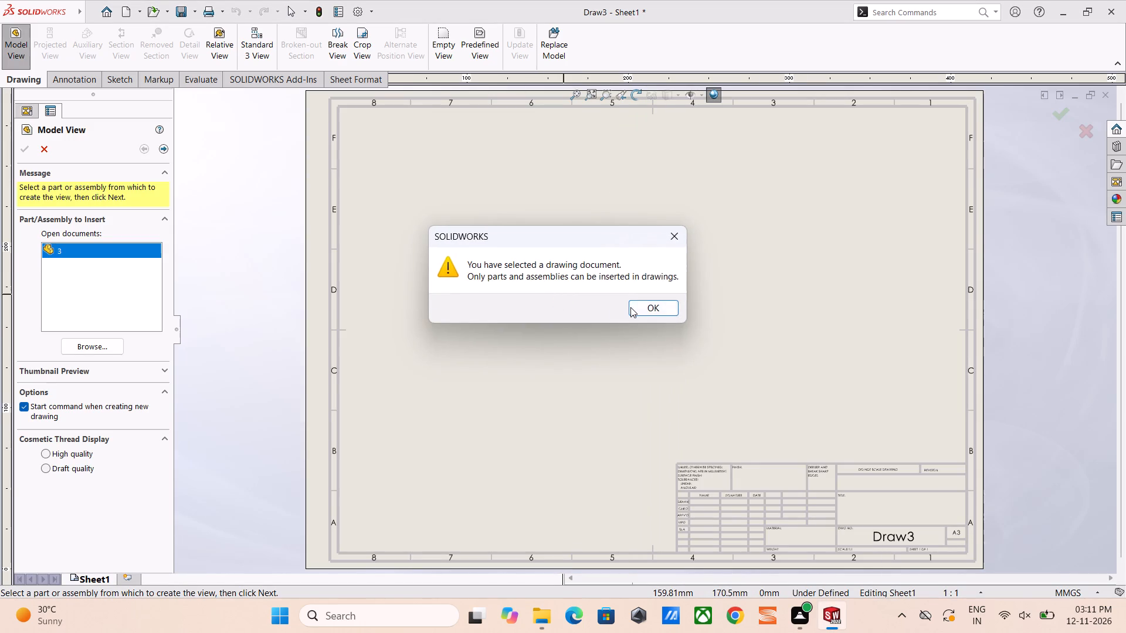
pyautogui.click(630, 307)
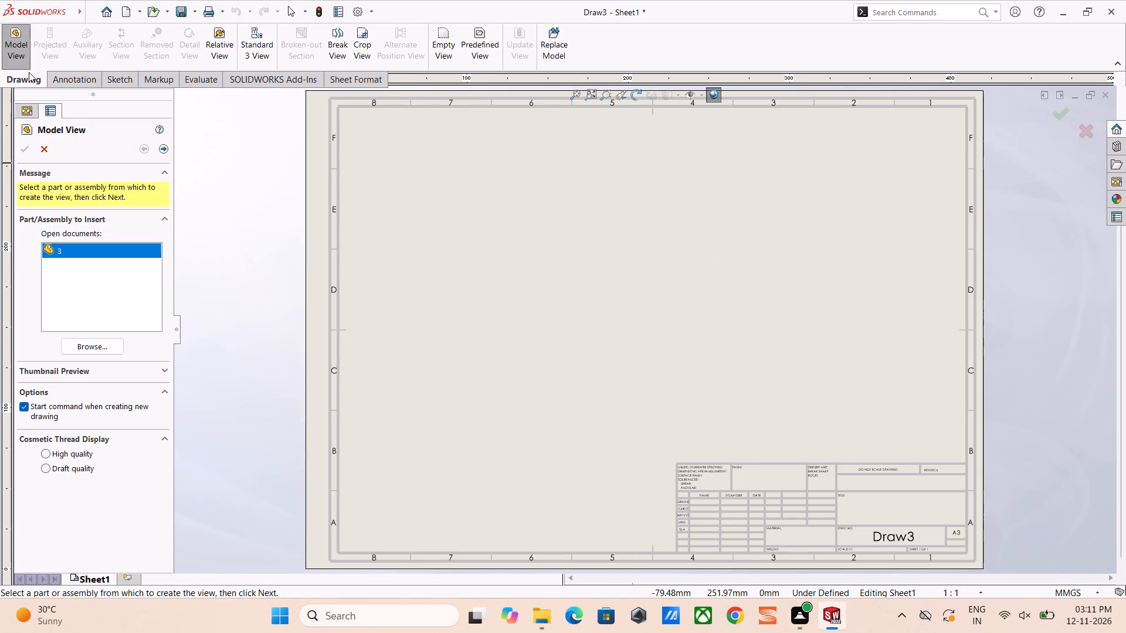
# Insert part 3 from the fuji folder as a side view showing the slot, and place its projected circular end view beside it.
pyautogui.click(12, 50)
pyautogui.click(15, 57)
pyautogui.click(116, 343)
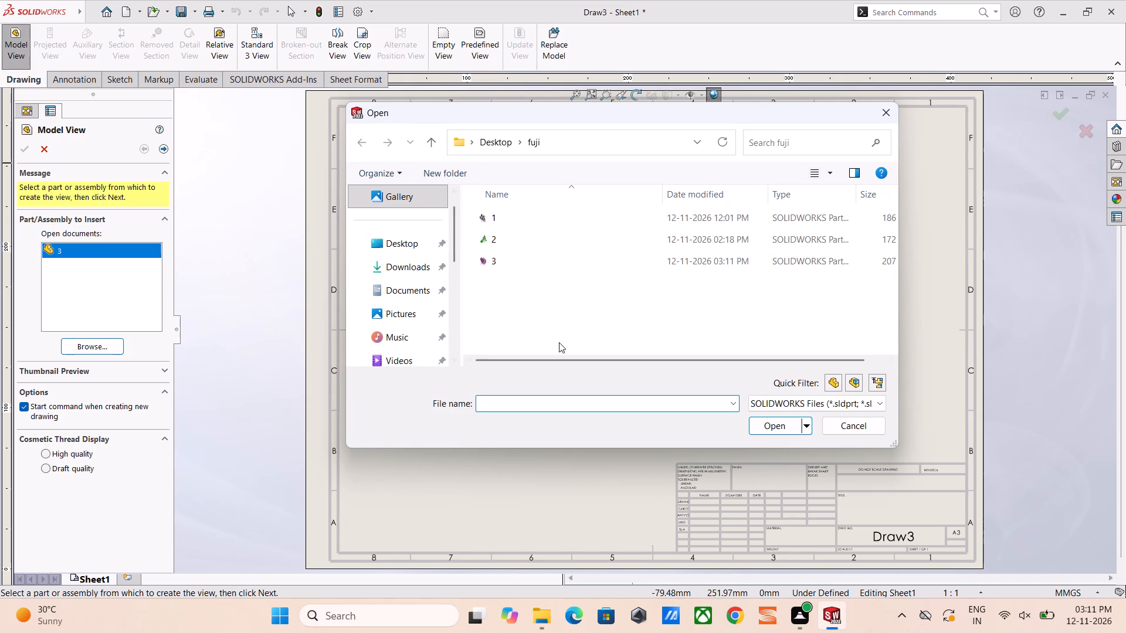
pyautogui.click(592, 253)
pyautogui.click(775, 424)
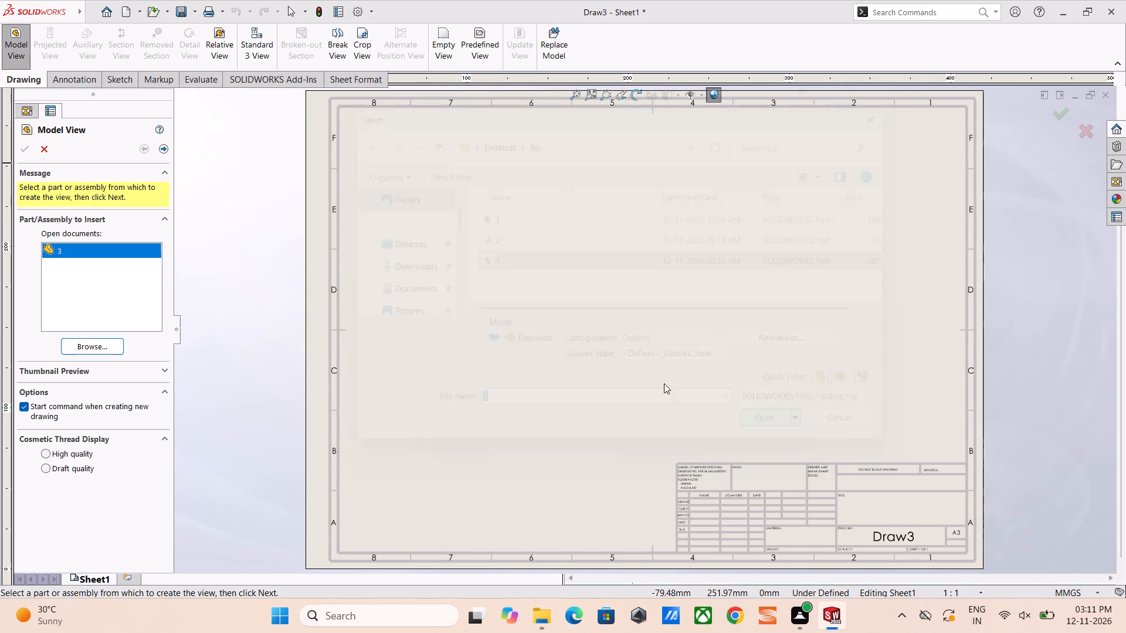
pyautogui.click(503, 309)
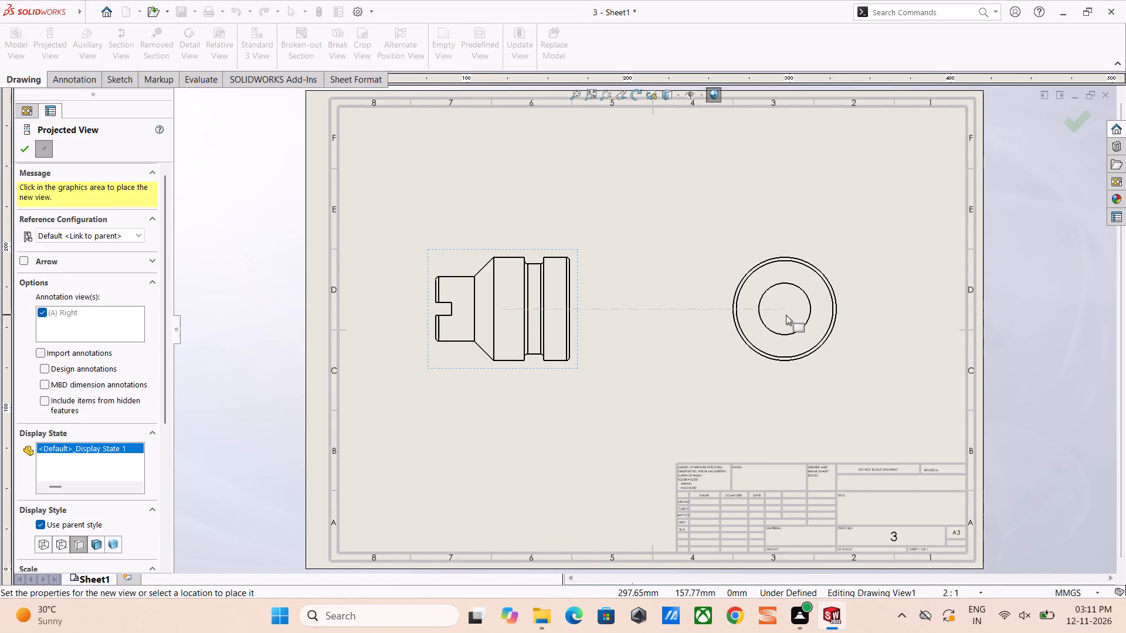
pyautogui.click(786, 315)
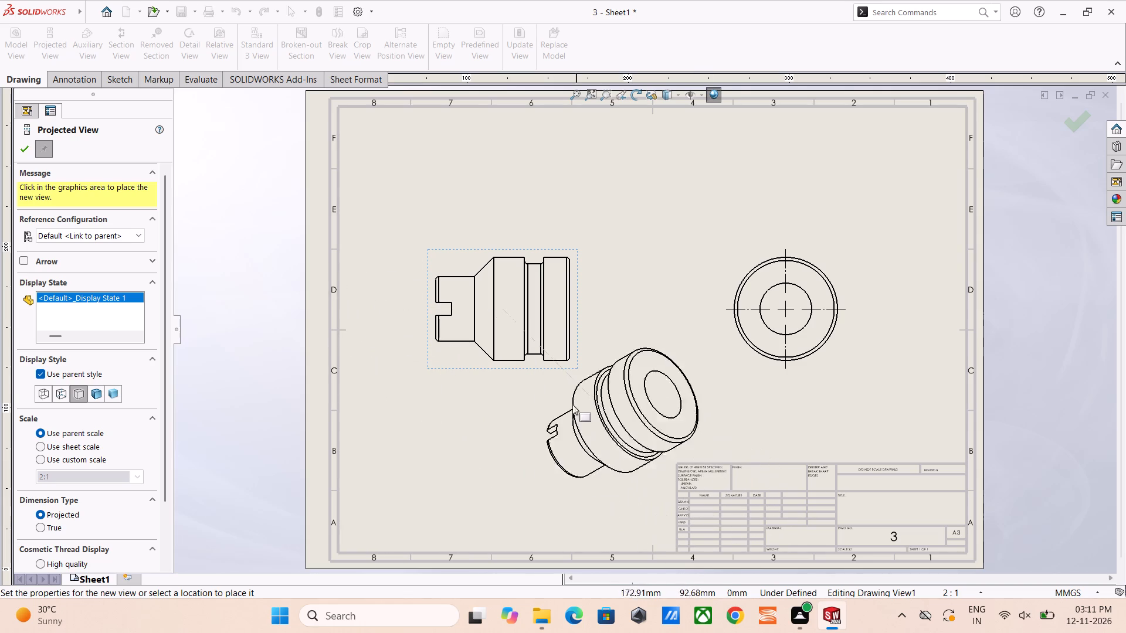
pyautogui.click(18, 147)
pyautogui.press('Escape')
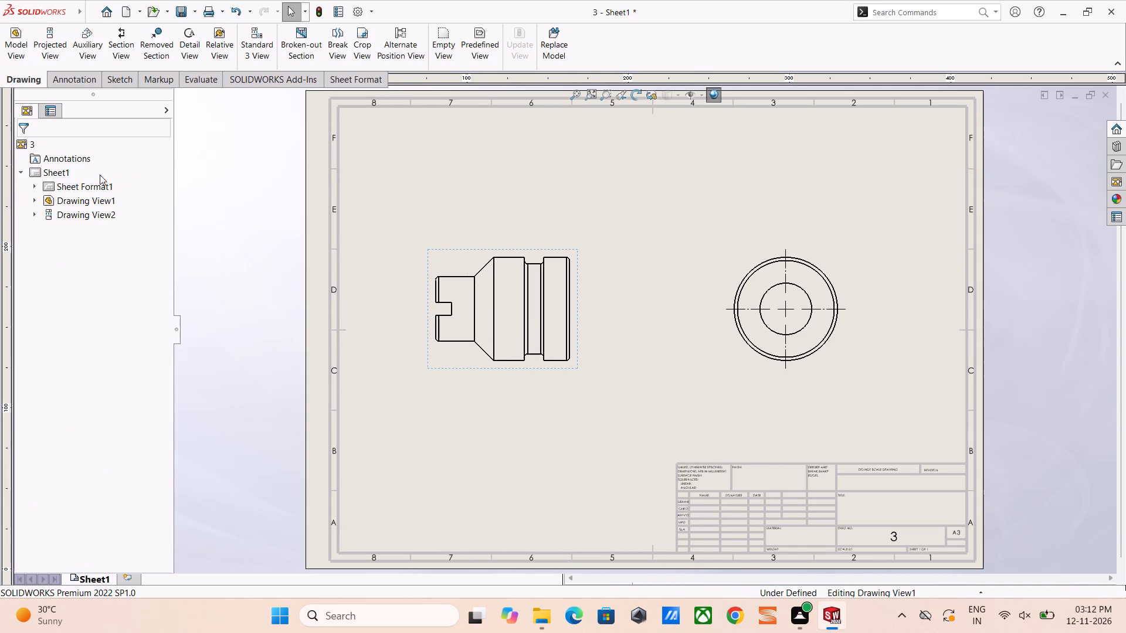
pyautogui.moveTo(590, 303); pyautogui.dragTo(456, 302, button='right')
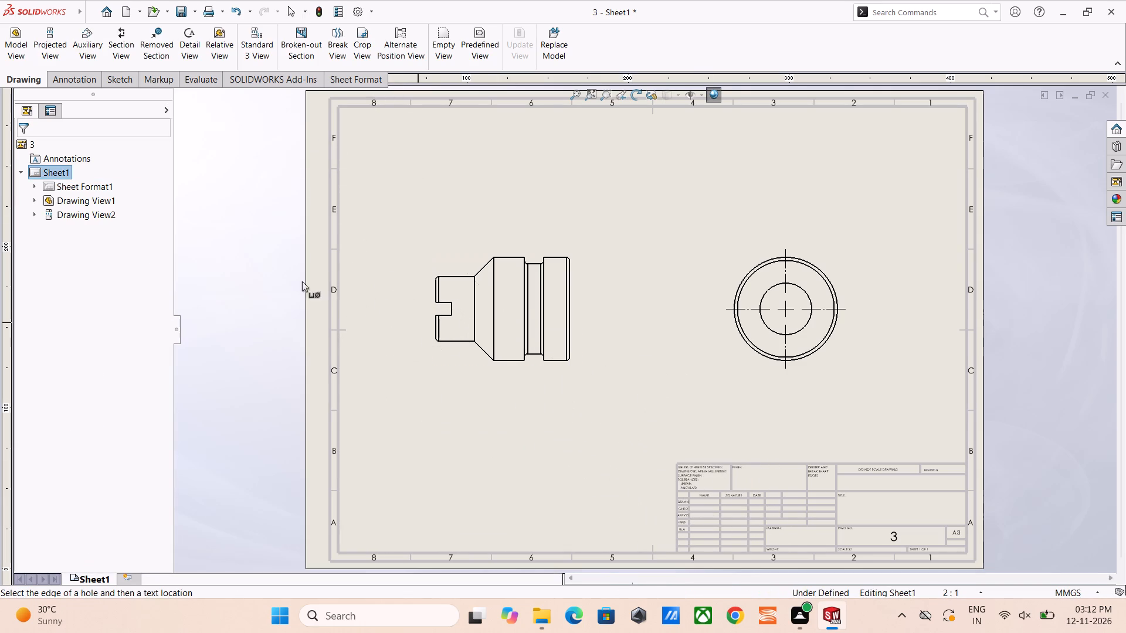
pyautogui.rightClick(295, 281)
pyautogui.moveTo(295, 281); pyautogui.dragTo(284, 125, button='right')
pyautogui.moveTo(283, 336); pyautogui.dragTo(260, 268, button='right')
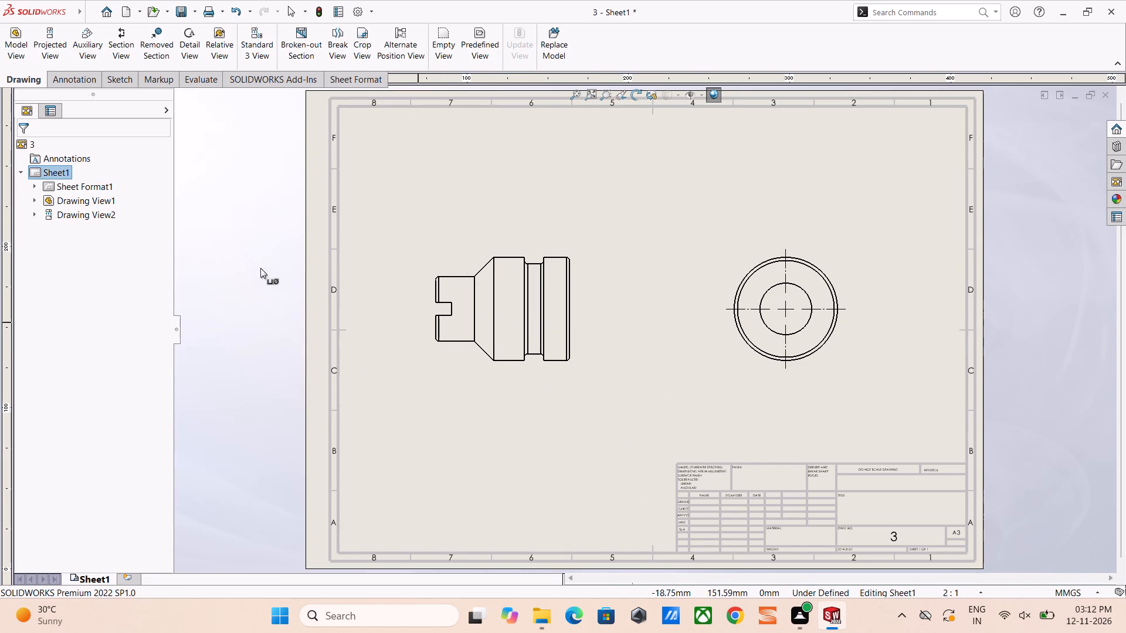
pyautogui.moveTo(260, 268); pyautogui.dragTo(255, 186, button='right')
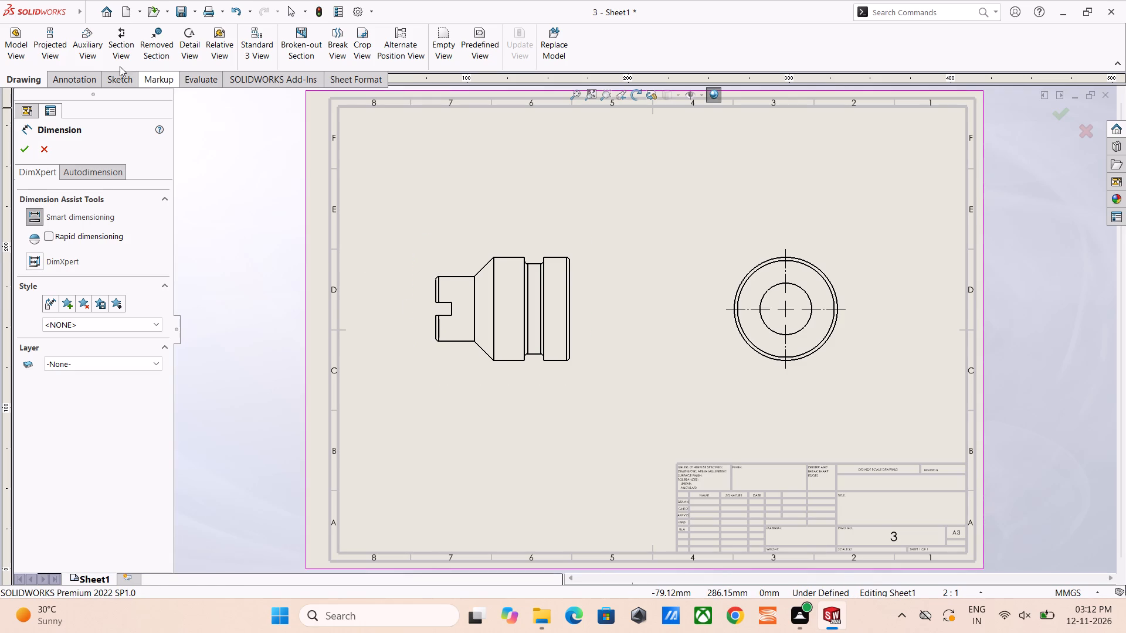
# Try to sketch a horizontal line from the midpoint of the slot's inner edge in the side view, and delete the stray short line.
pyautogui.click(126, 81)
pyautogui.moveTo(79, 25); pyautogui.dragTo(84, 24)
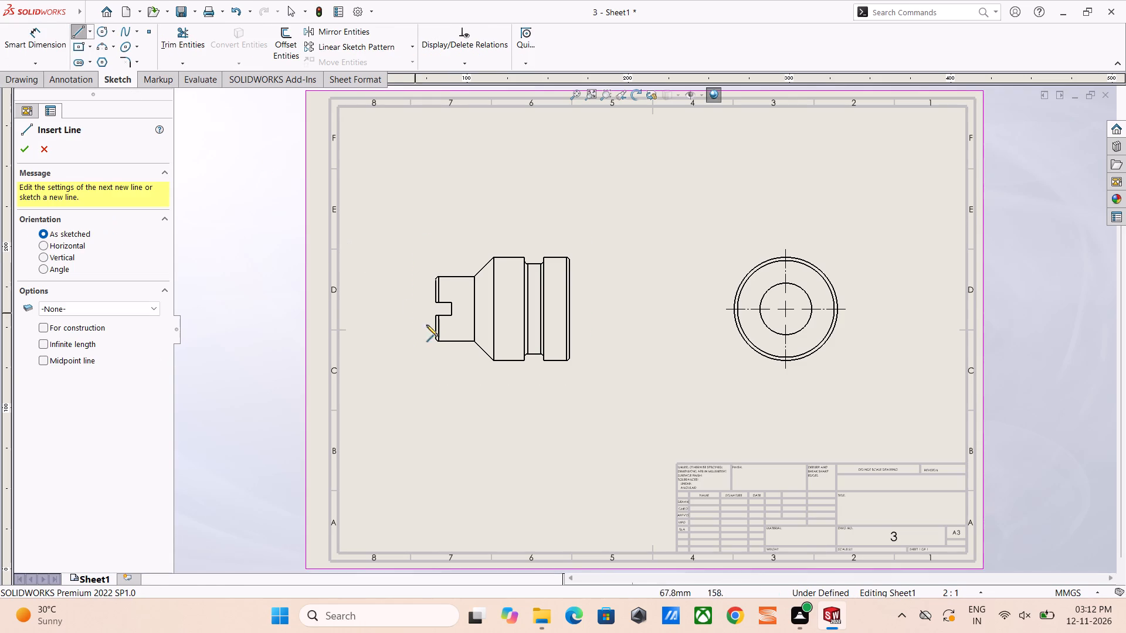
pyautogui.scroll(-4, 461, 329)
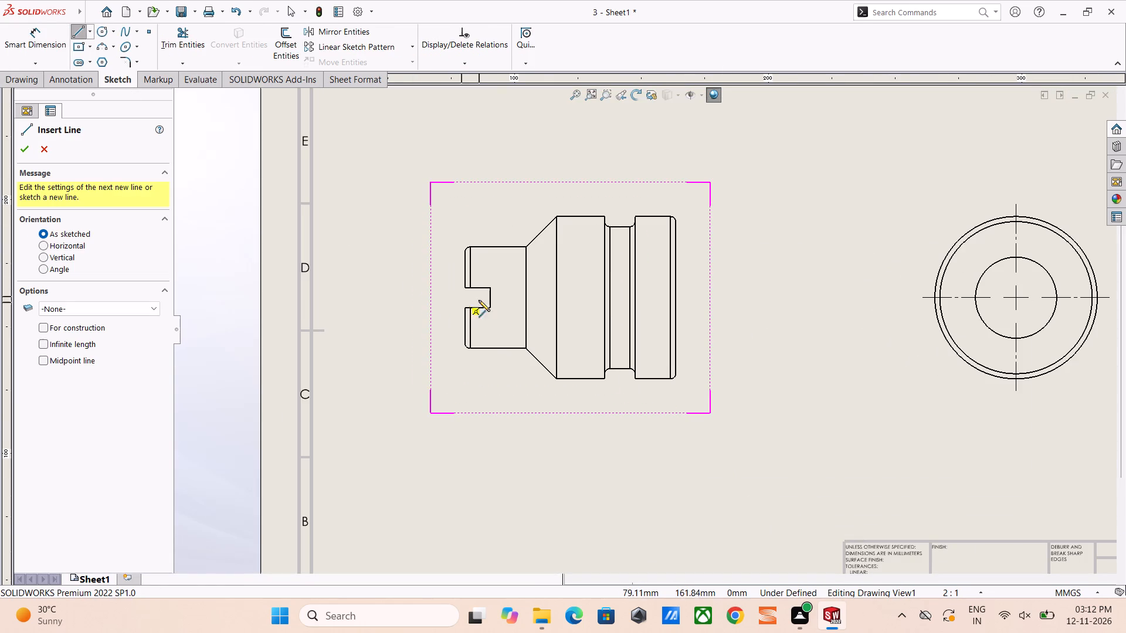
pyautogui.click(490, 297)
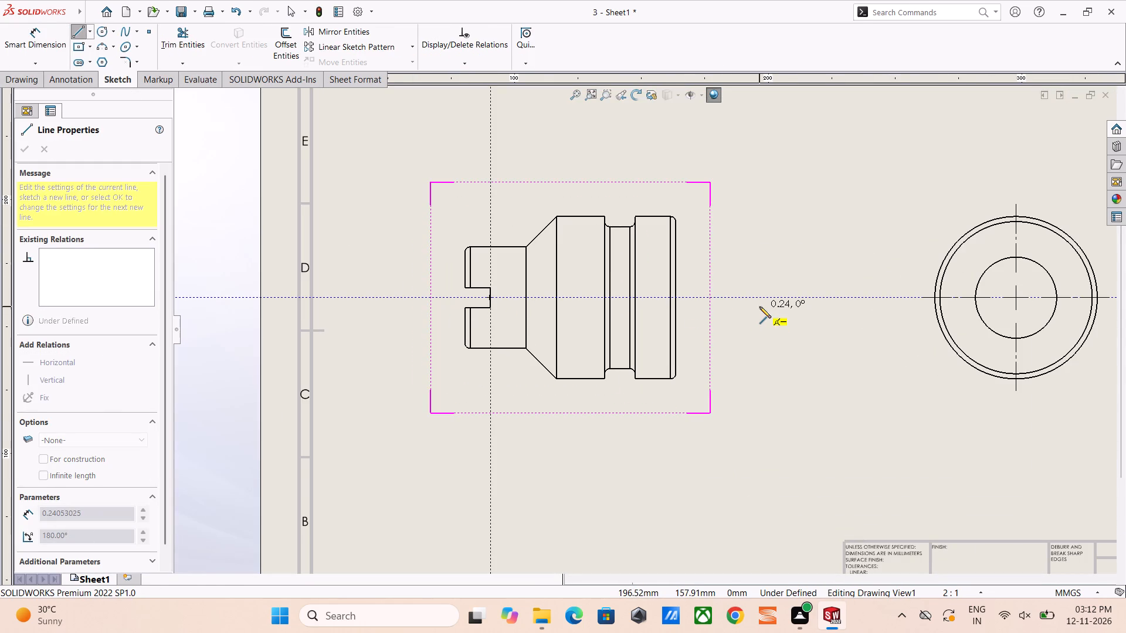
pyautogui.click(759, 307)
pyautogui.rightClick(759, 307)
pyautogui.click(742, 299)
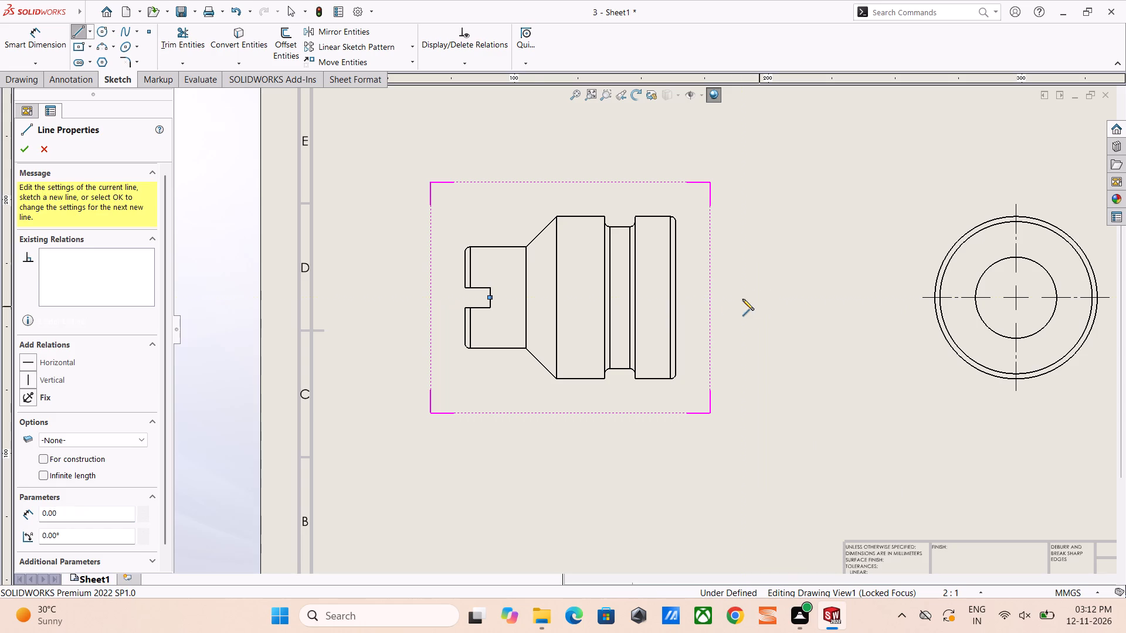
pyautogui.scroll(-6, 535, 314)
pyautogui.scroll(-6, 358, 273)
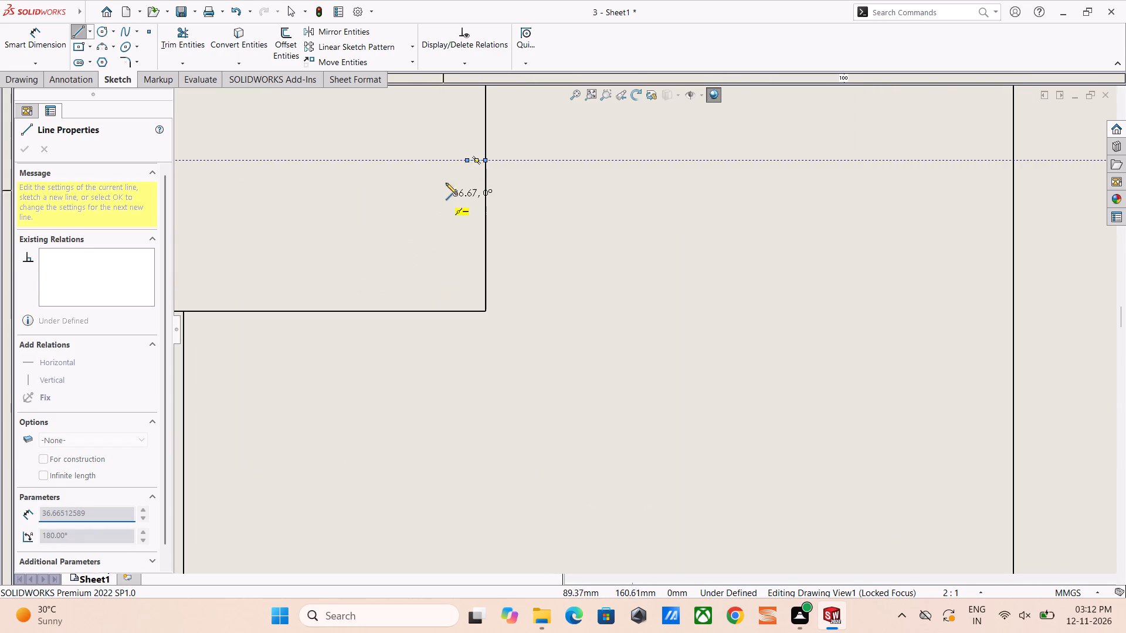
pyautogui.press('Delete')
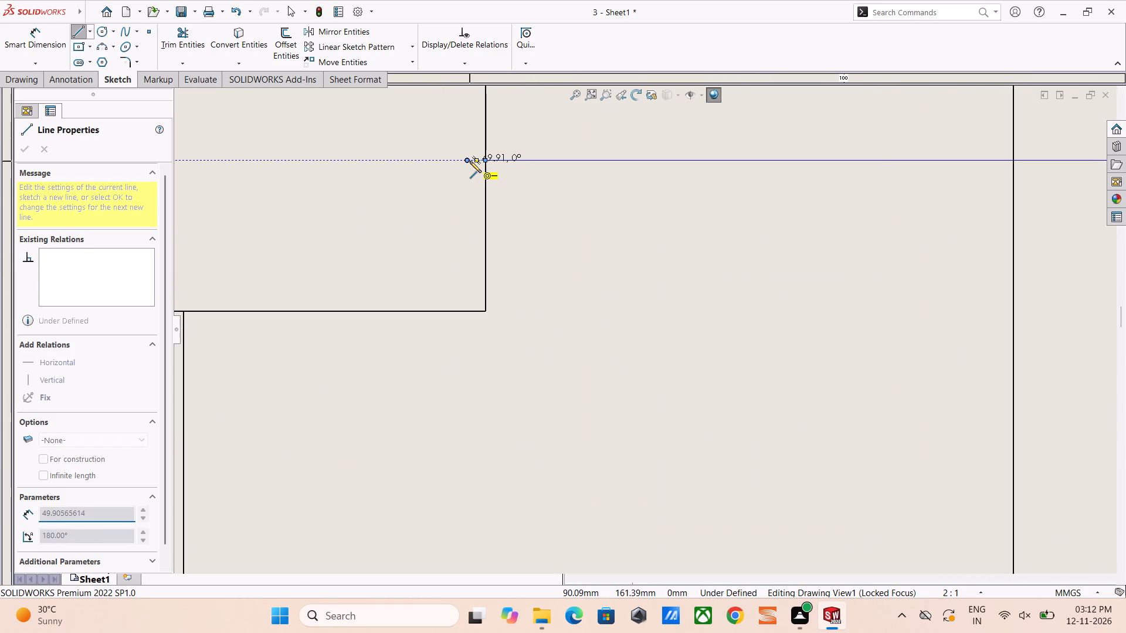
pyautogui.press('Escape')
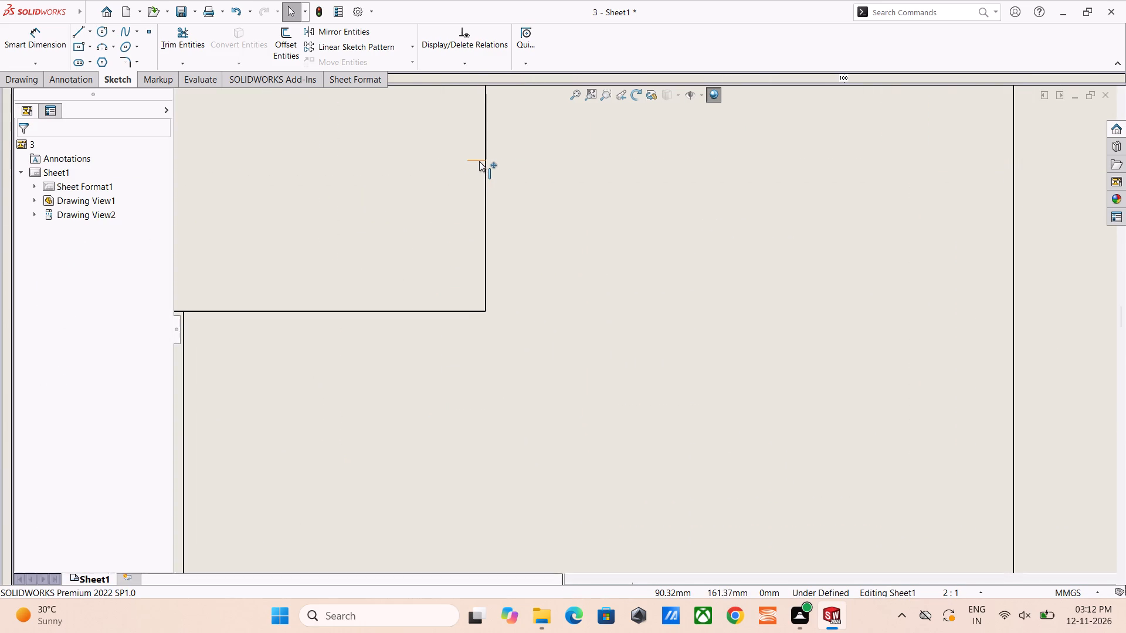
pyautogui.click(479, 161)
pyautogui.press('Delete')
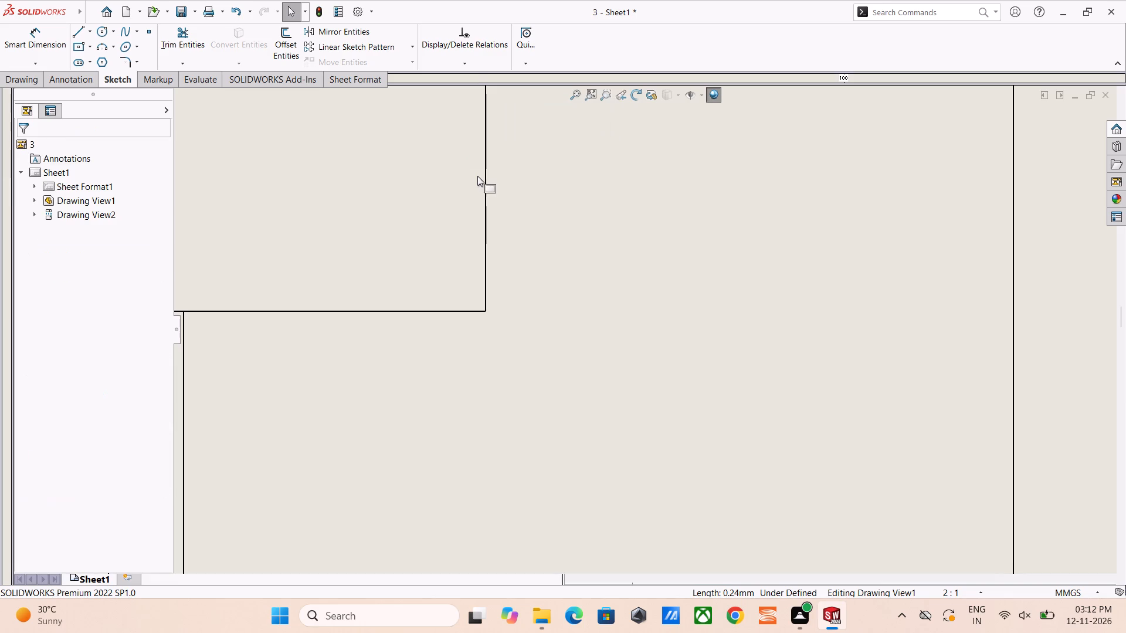
# Sketch a horizontal line about 47.6 mm long from the midpoint of the slot's inner edge past the bushing's wide end.
pyautogui.scroll(12, 472, 185)
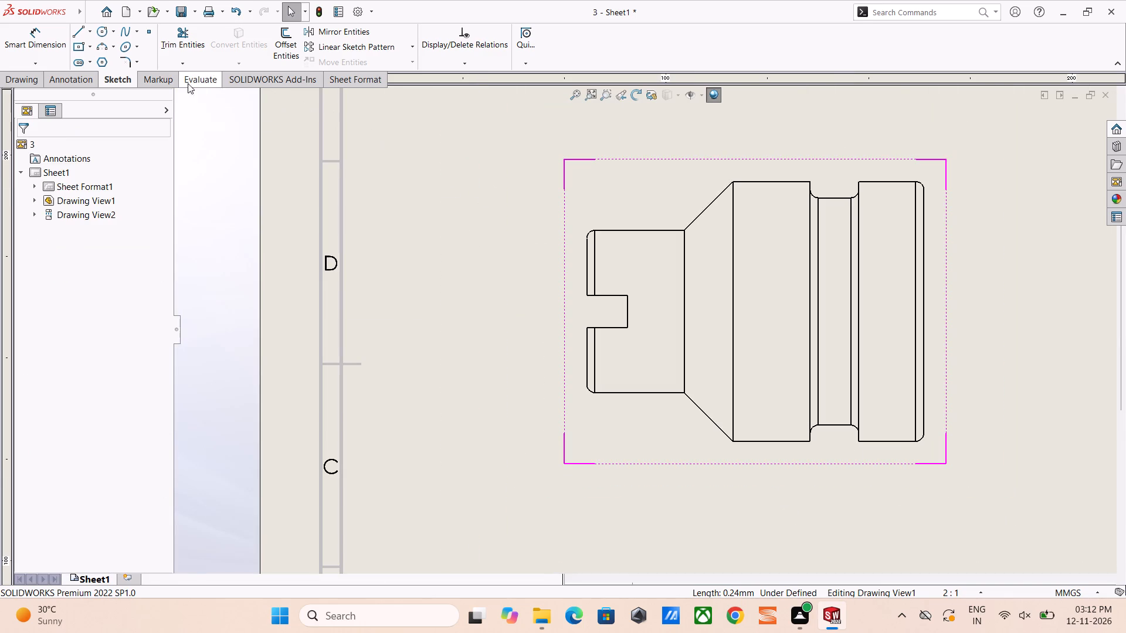
pyautogui.click(79, 23)
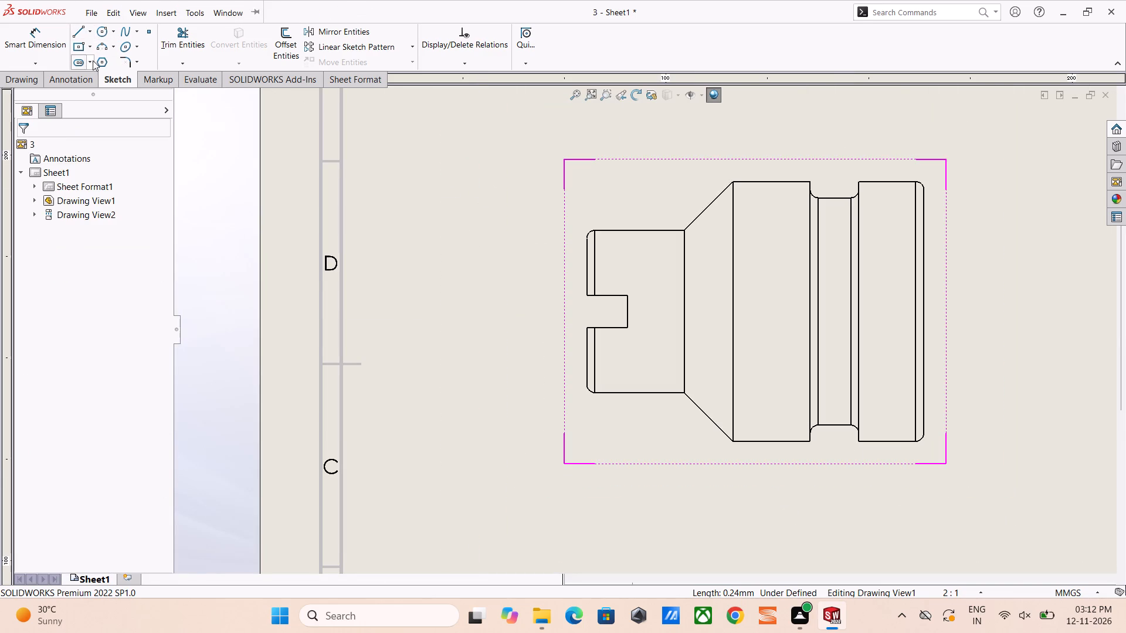
pyautogui.click(83, 35)
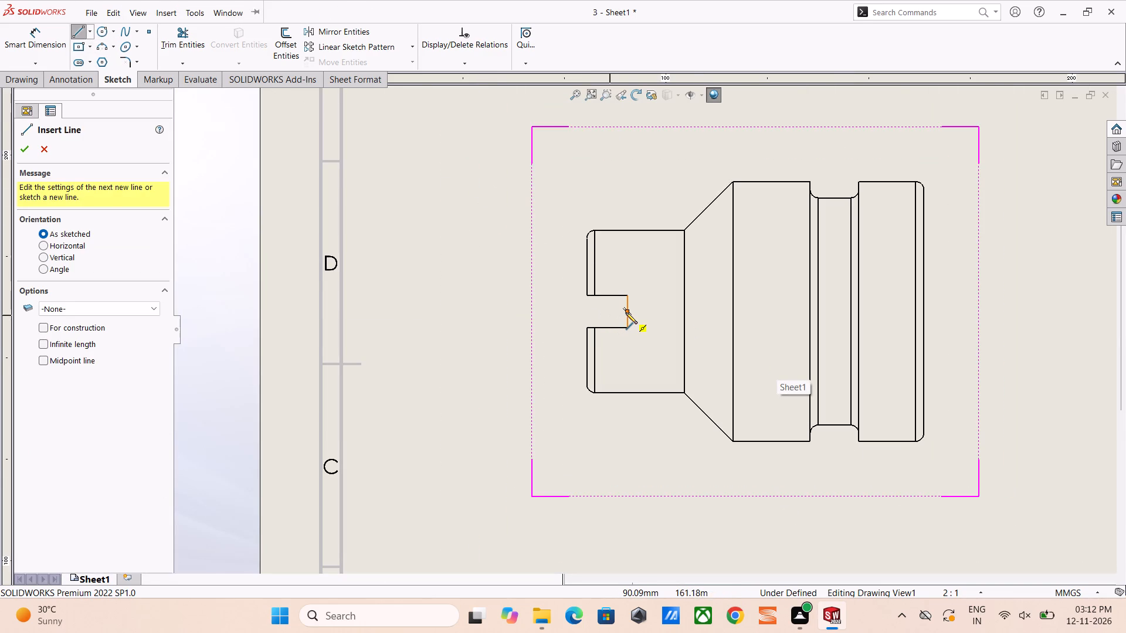
pyautogui.click(627, 311)
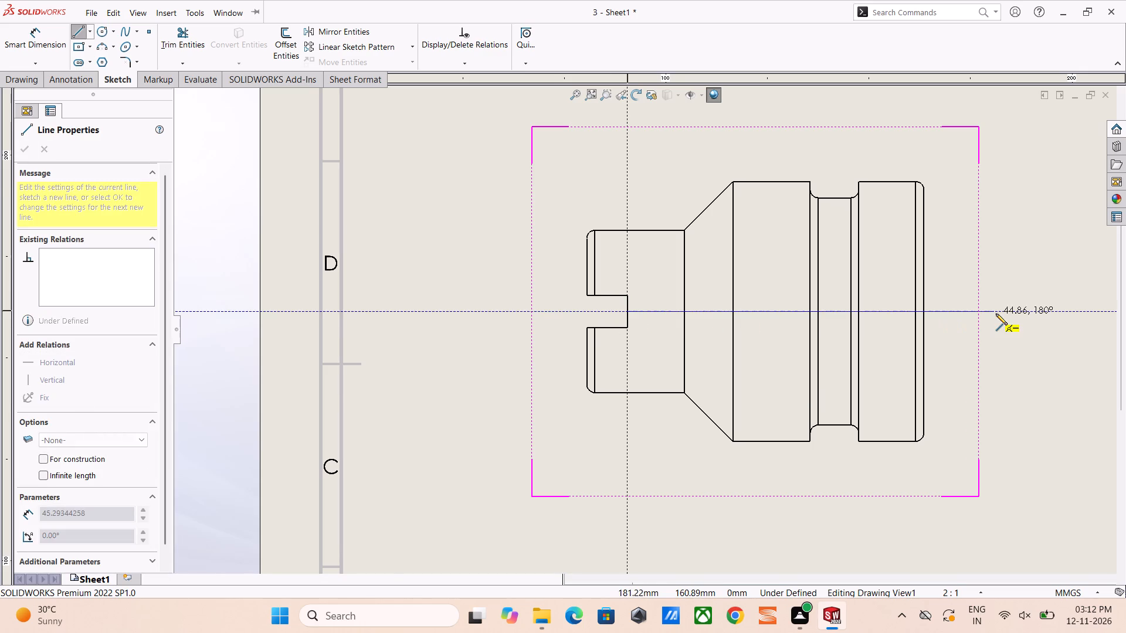
pyautogui.scroll(1, 996, 314)
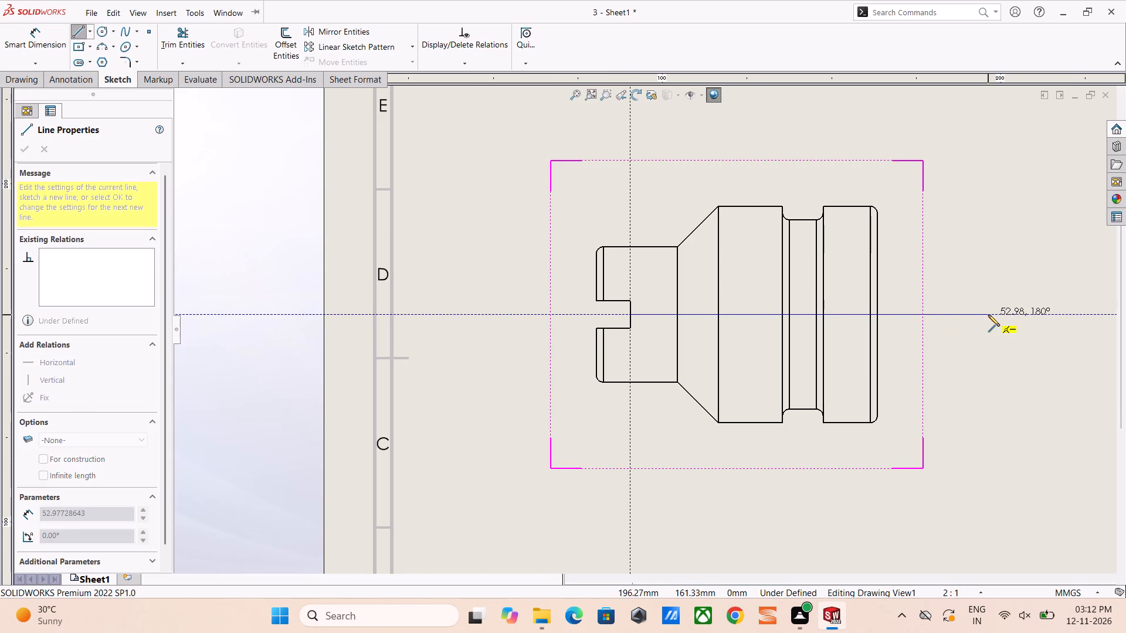
pyautogui.click(952, 316)
pyautogui.rightClick(952, 316)
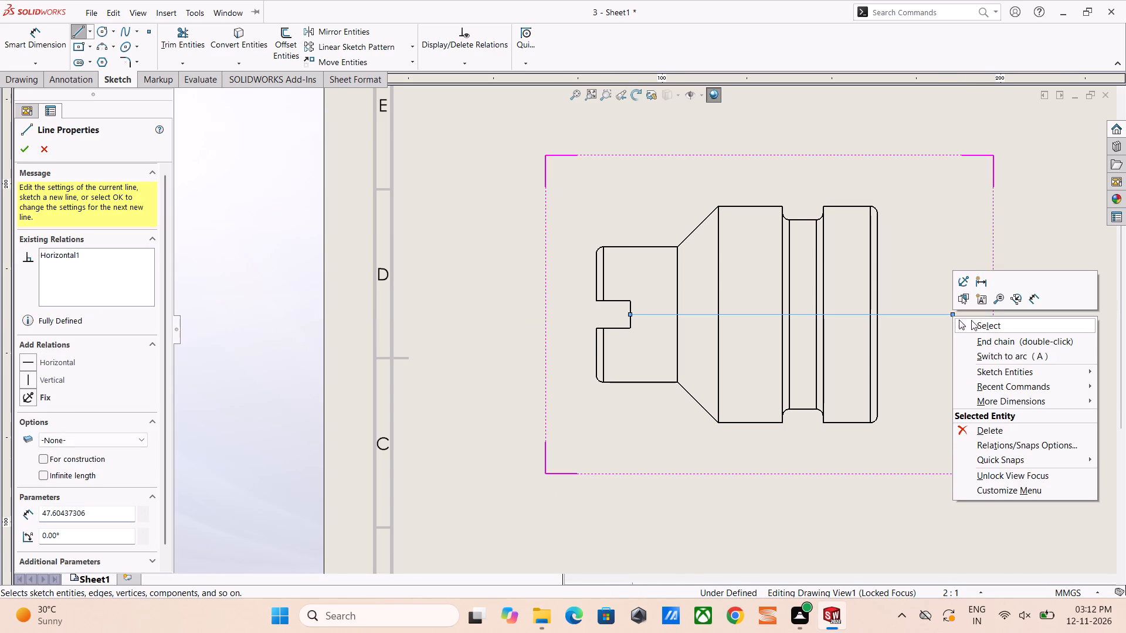
pyautogui.click(974, 320)
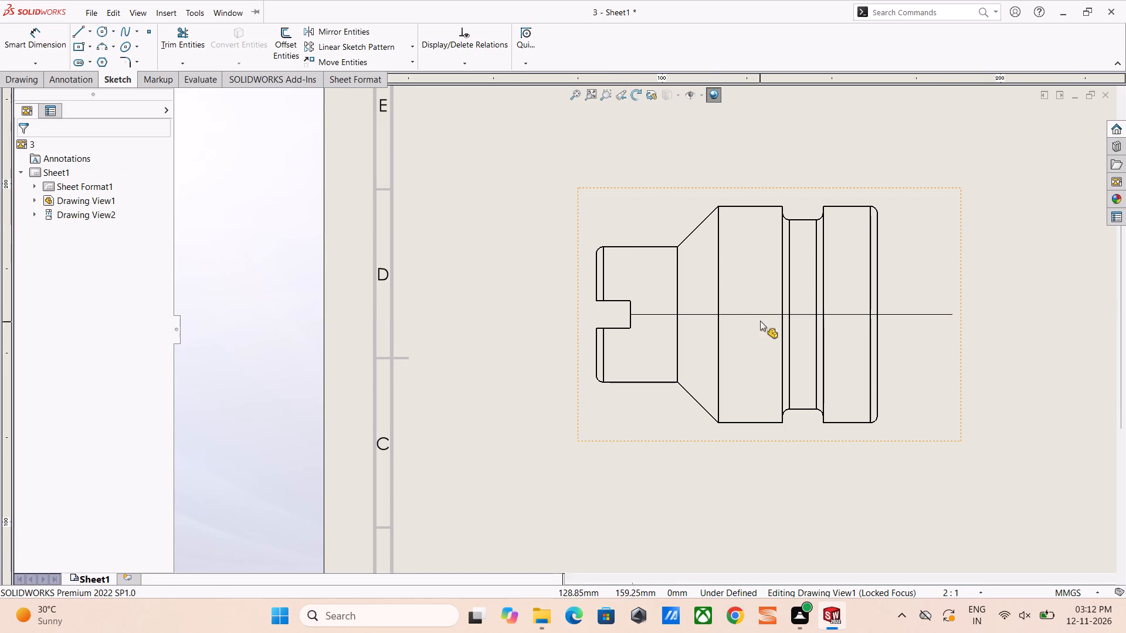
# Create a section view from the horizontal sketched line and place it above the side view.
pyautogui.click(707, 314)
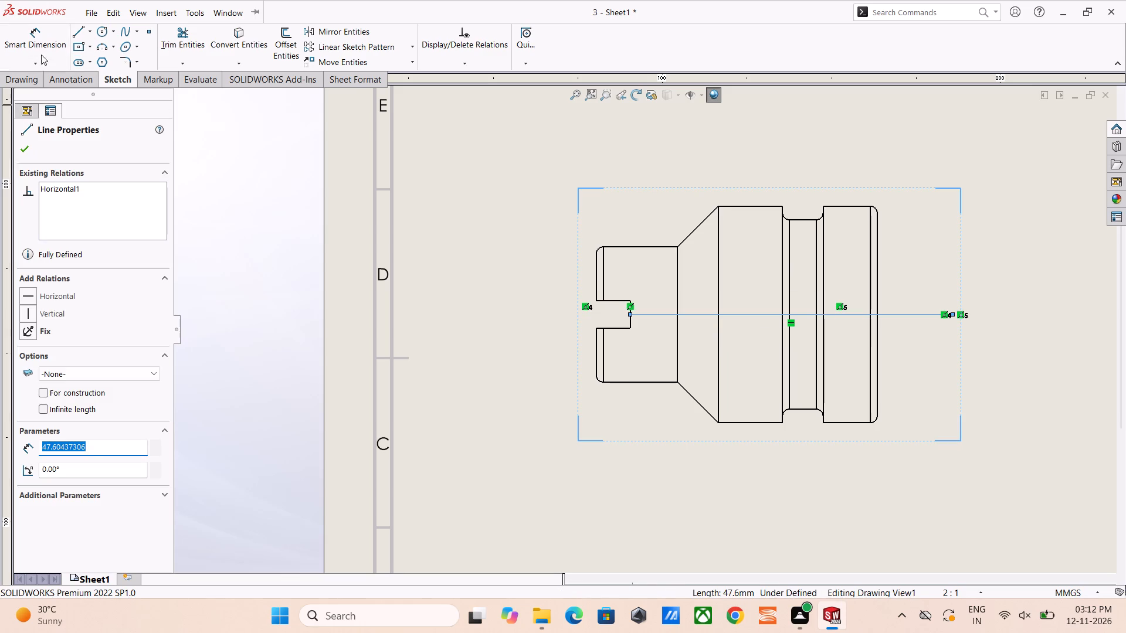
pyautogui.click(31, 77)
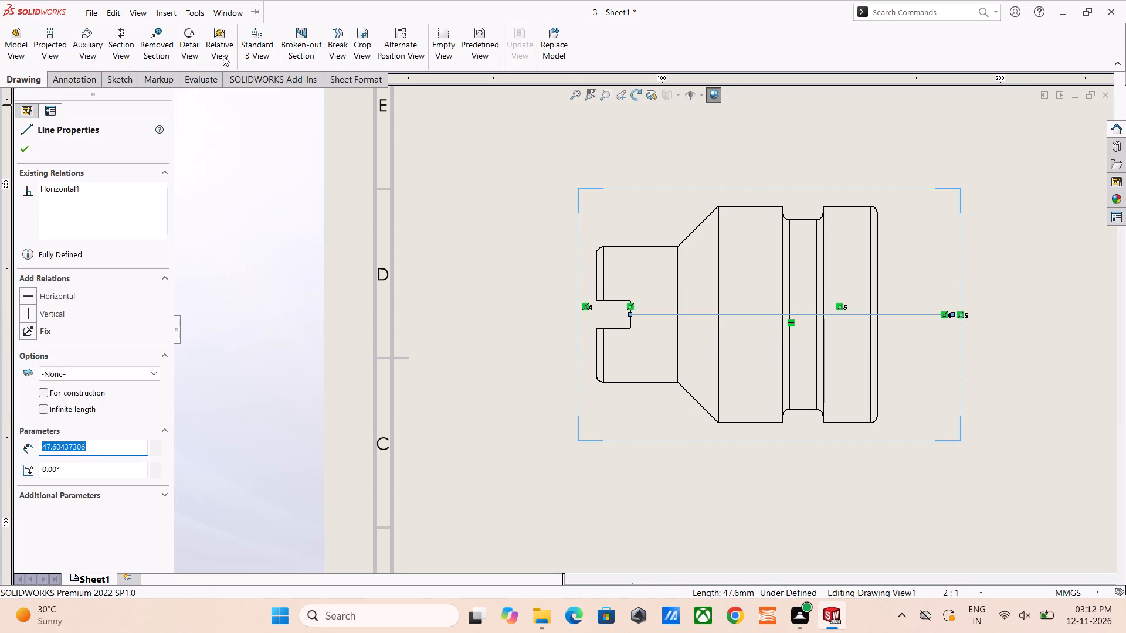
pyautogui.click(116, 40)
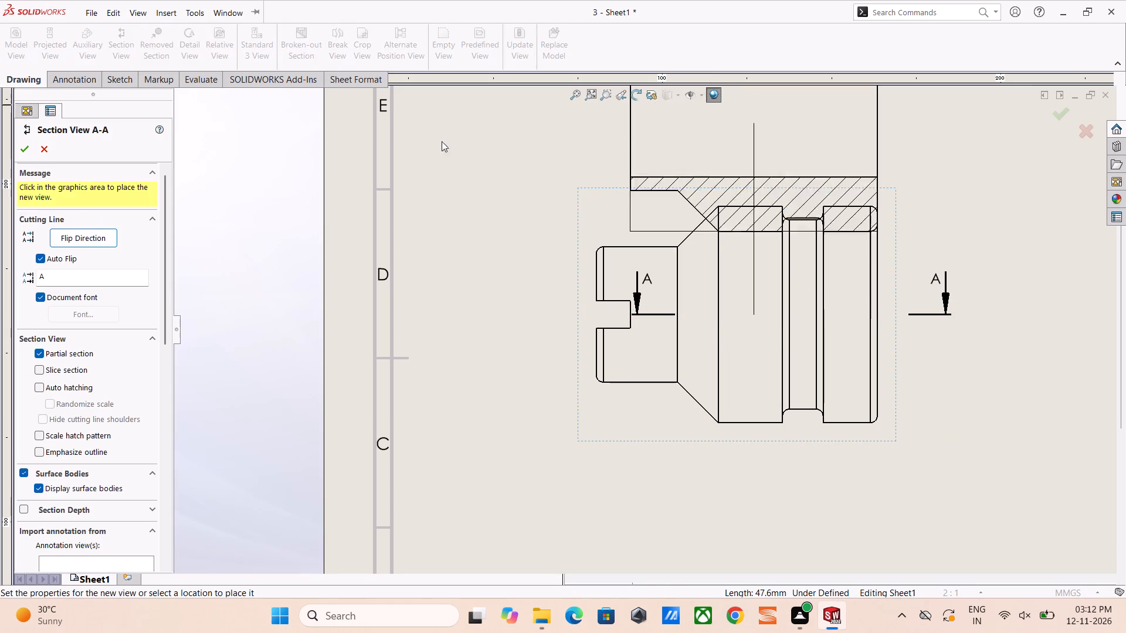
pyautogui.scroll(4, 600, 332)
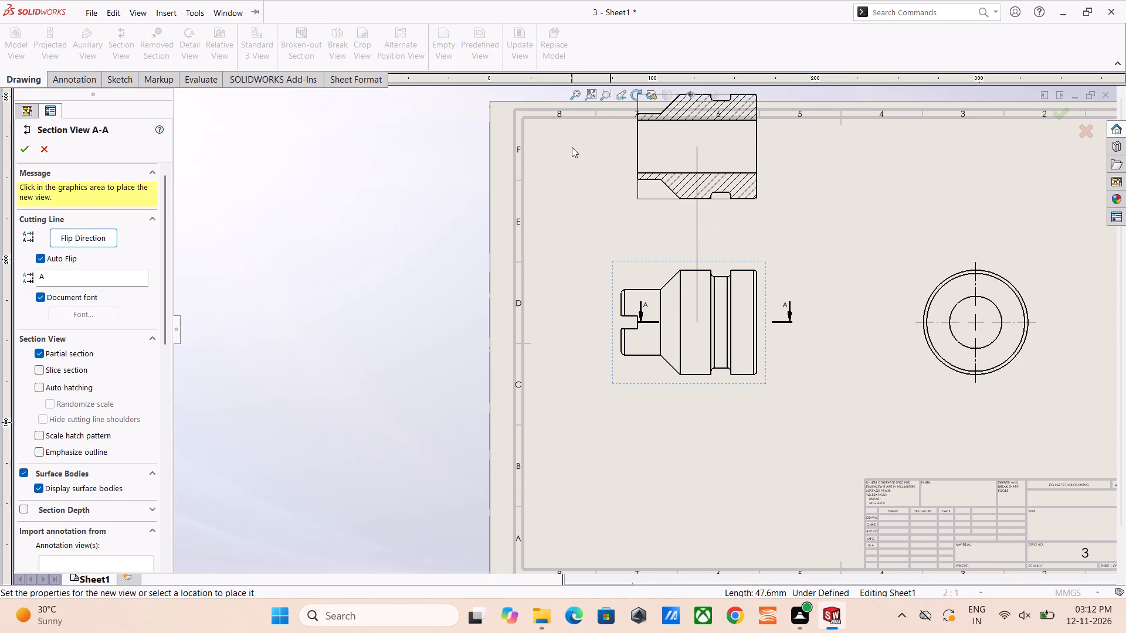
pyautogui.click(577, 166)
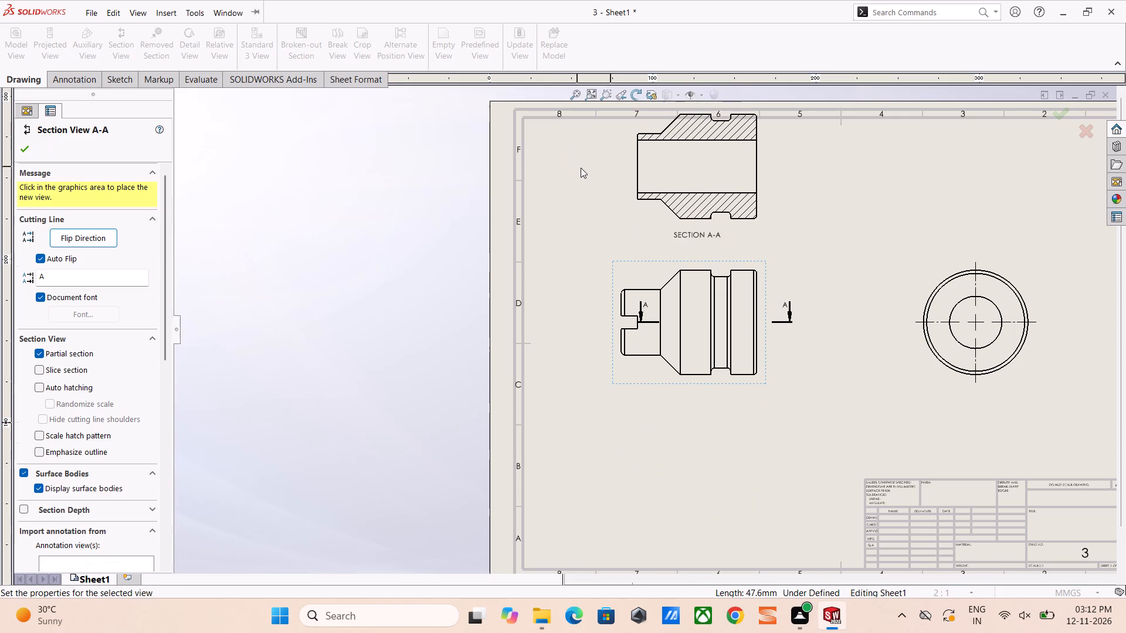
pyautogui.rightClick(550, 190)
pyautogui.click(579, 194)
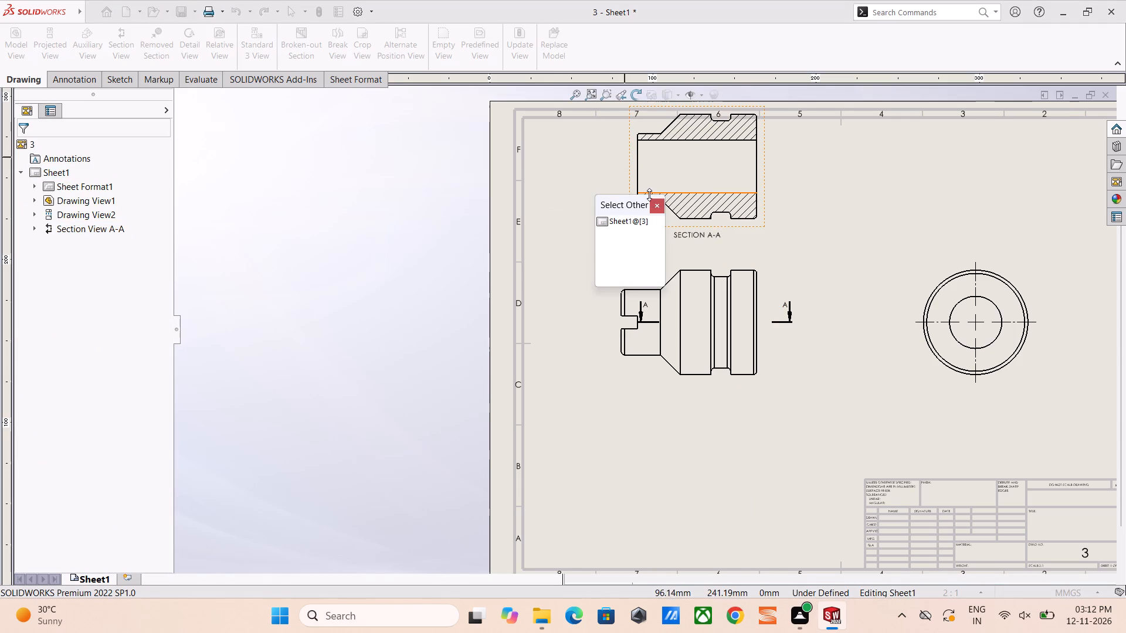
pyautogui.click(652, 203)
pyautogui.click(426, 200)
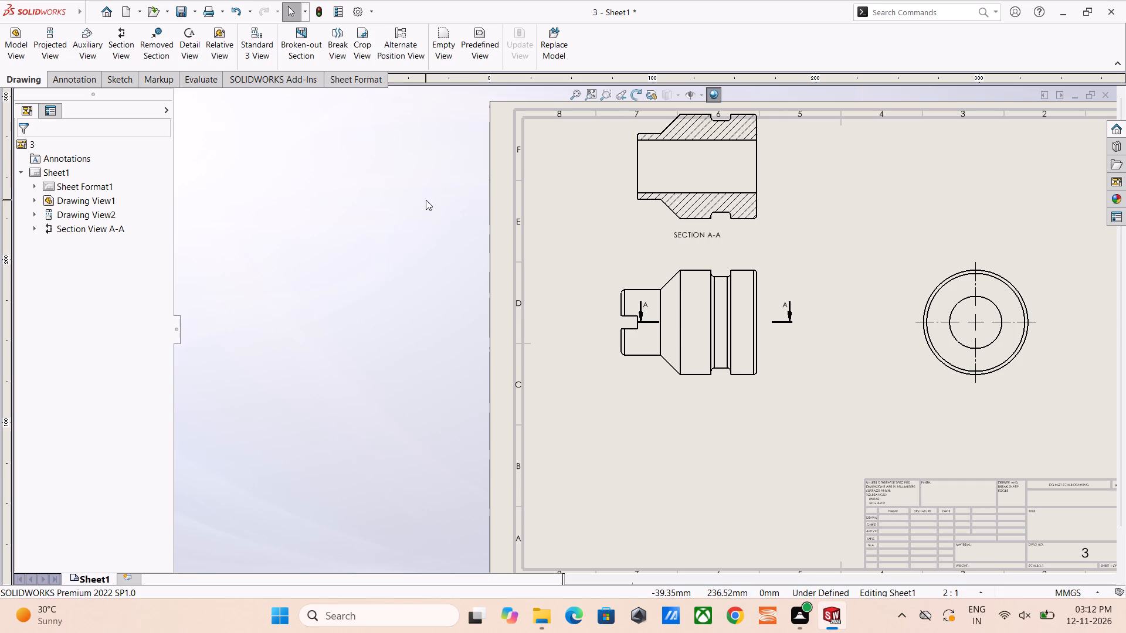
# Rearrange the views so the side and end views sit near the sheet's upper border with the section view below the side view.
pyautogui.moveTo(629, 166); pyautogui.dragTo(626, 461)
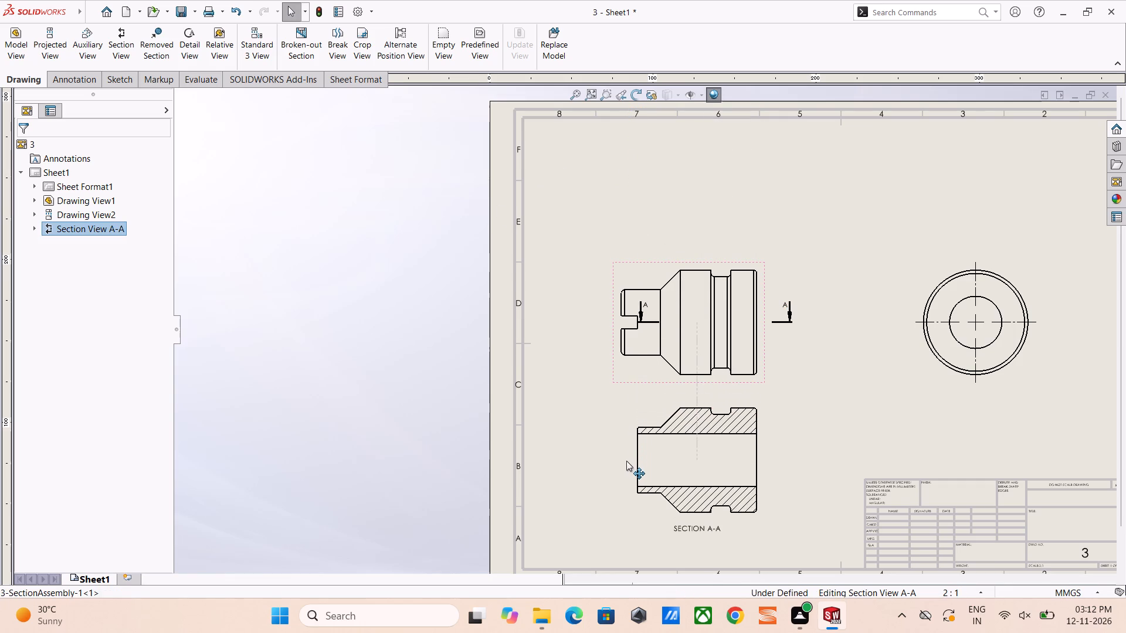
pyautogui.moveTo(626, 461); pyautogui.dragTo(628, 477)
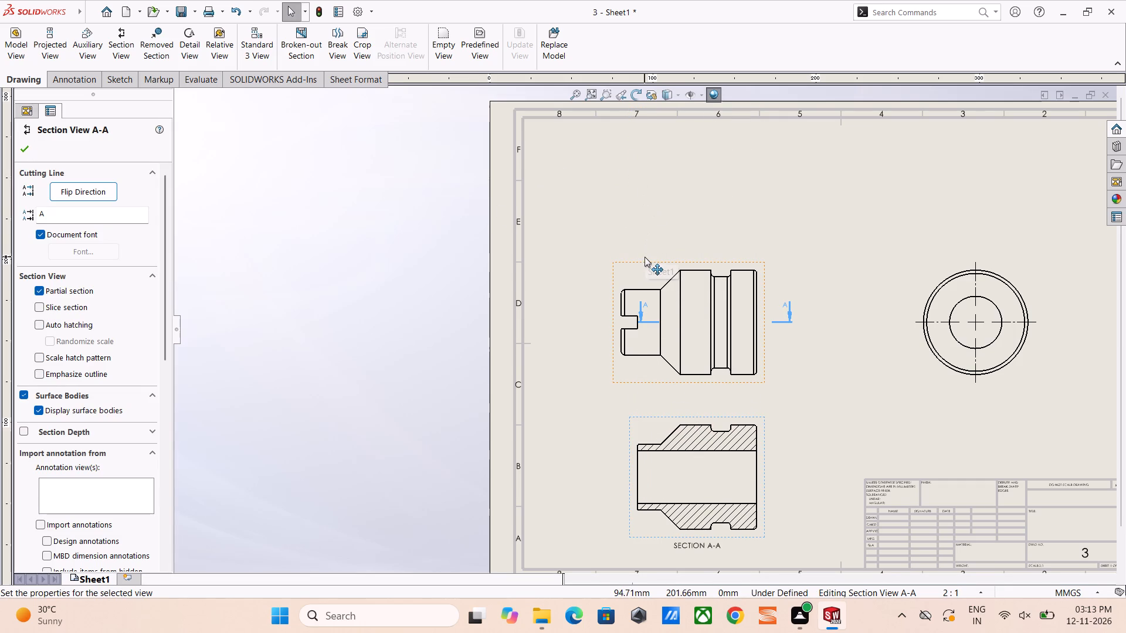
pyautogui.moveTo(645, 262); pyautogui.dragTo(641, 172)
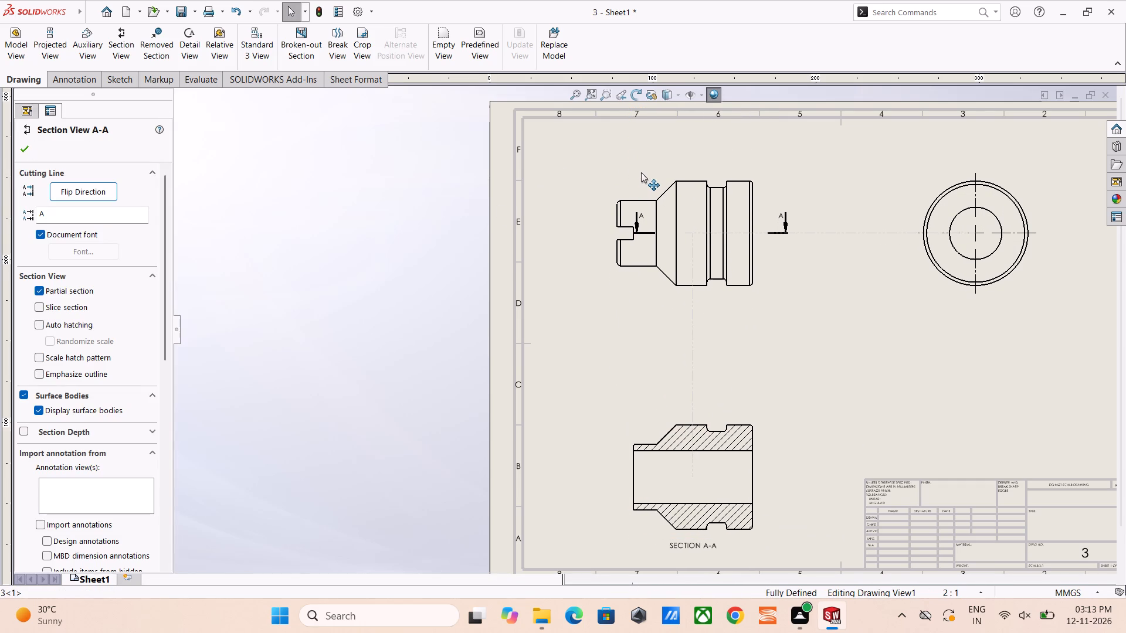
pyautogui.moveTo(641, 172); pyautogui.dragTo(653, 172)
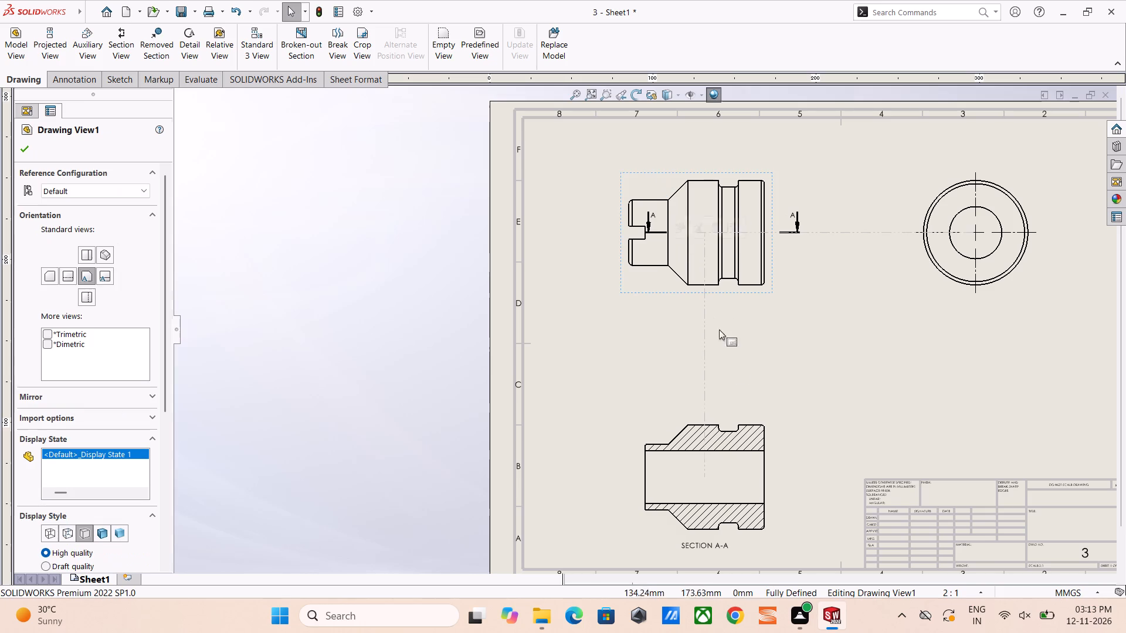
pyautogui.moveTo(767, 414); pyautogui.dragTo(761, 388)
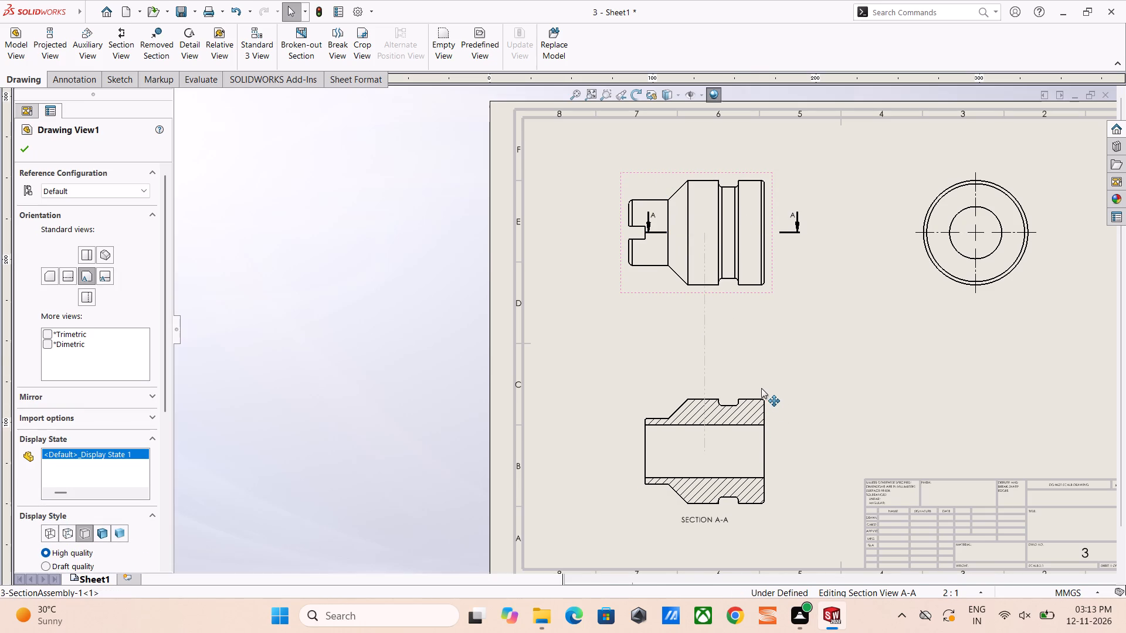
pyautogui.moveTo(761, 388); pyautogui.dragTo(762, 383)
pyautogui.scroll(4, 823, 273)
pyautogui.scroll(-2, 839, 276)
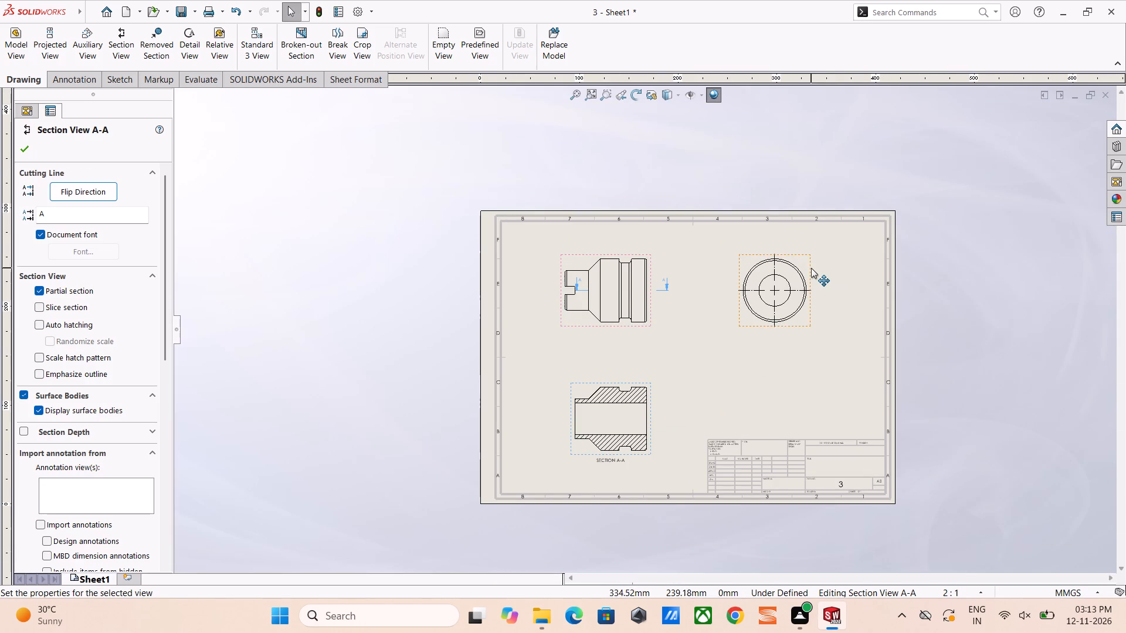
pyautogui.moveTo(811, 268); pyautogui.dragTo(825, 269)
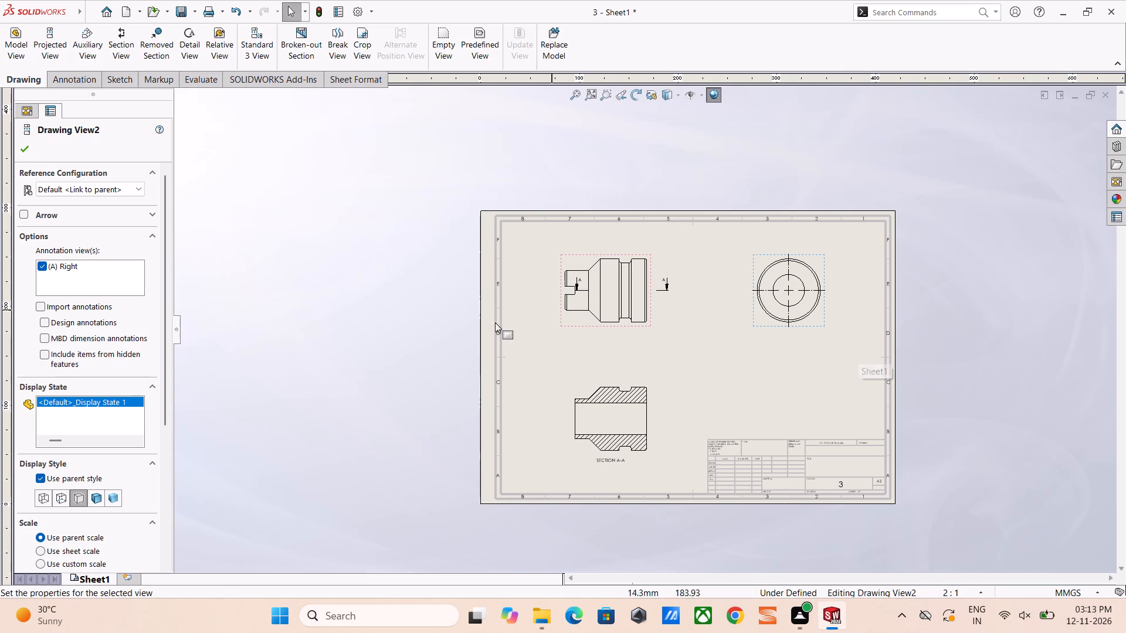
# Set the side view's display style to Hidden Lines Visible.
pyautogui.click(572, 321)
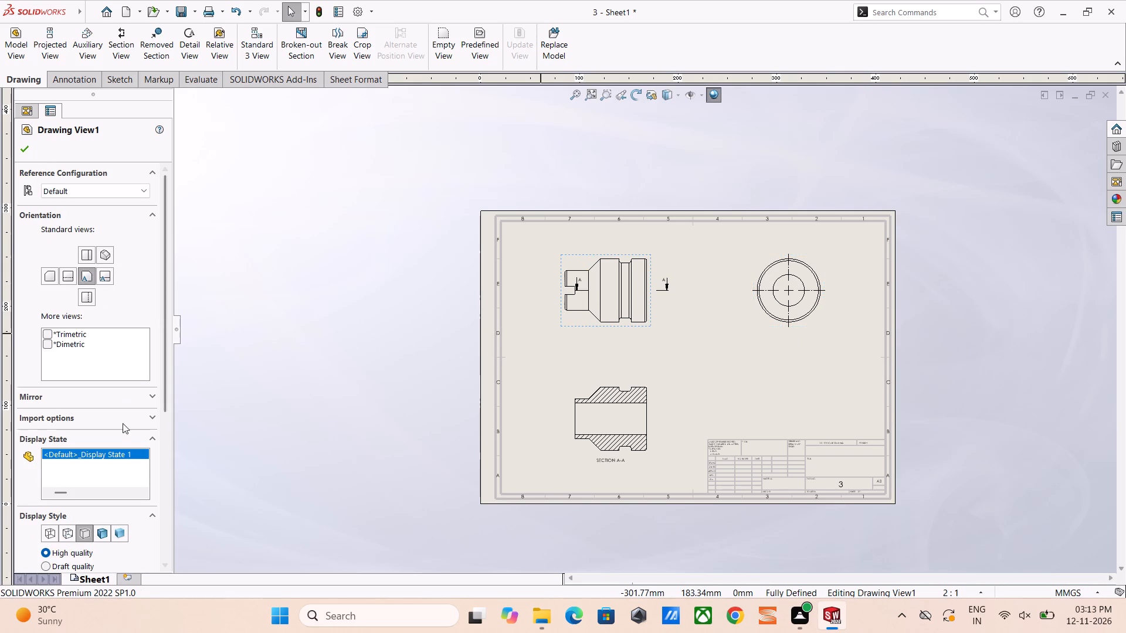
pyautogui.click(72, 532)
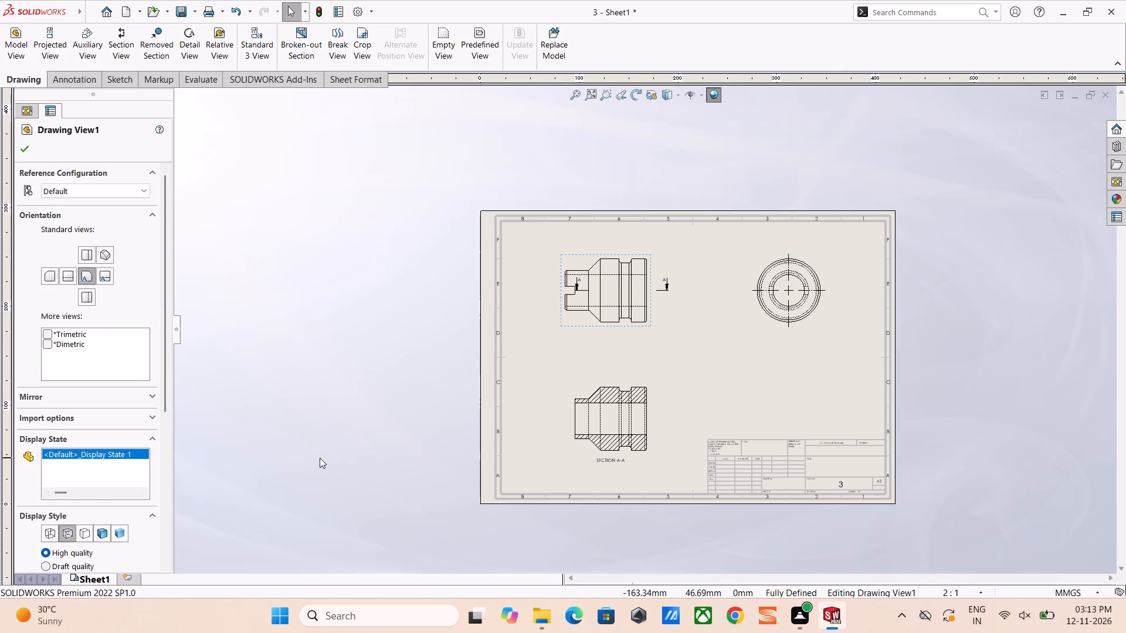
pyautogui.click(320, 458)
pyautogui.click(403, 445)
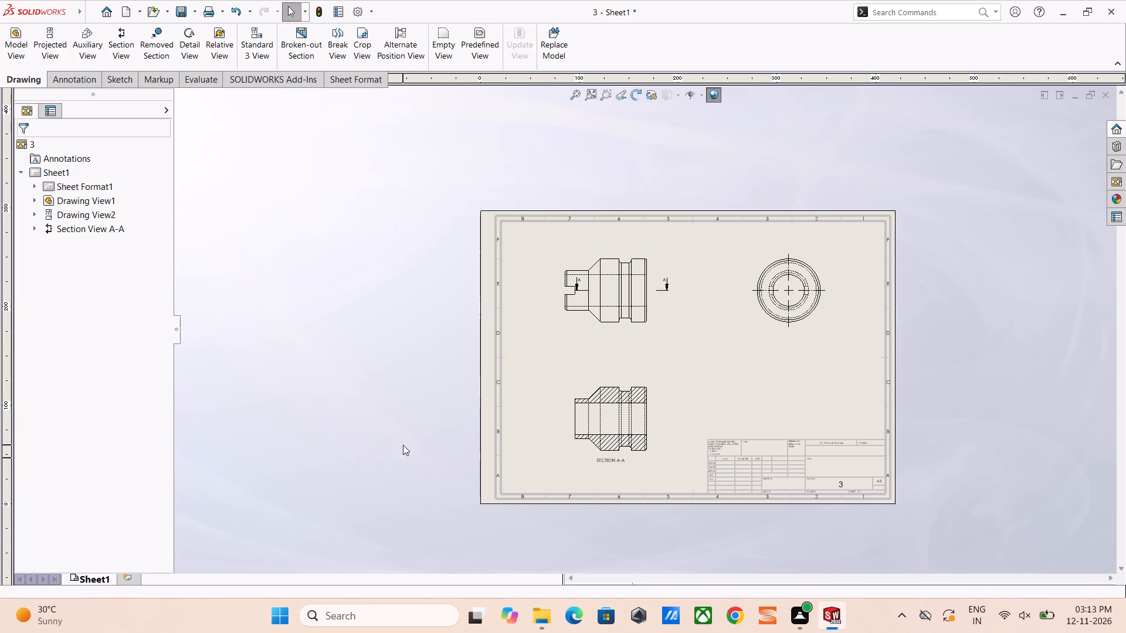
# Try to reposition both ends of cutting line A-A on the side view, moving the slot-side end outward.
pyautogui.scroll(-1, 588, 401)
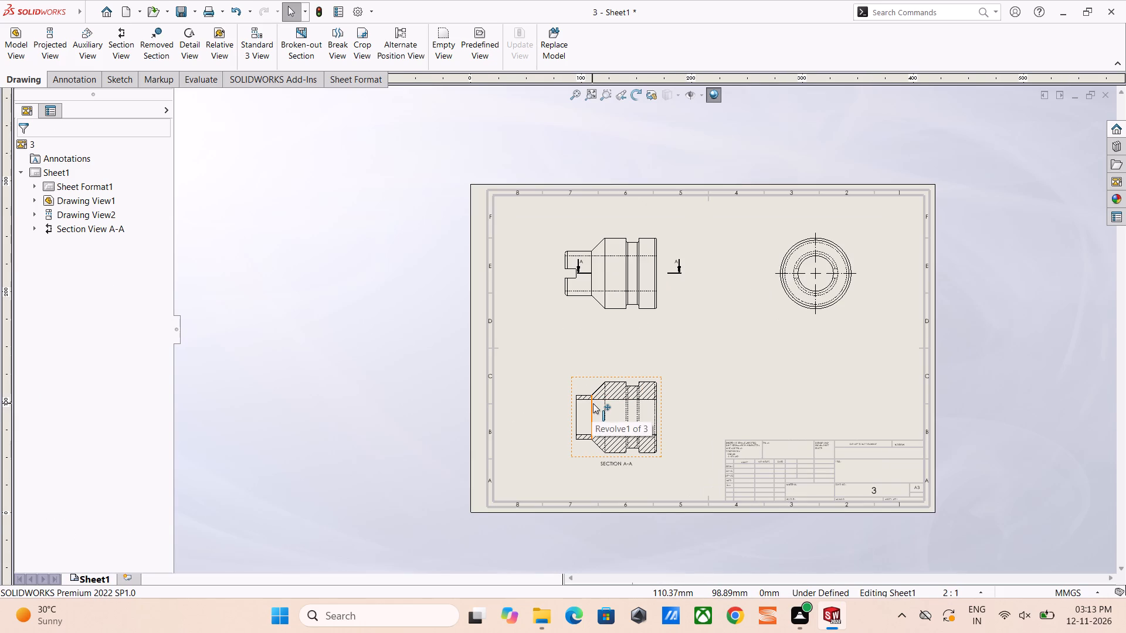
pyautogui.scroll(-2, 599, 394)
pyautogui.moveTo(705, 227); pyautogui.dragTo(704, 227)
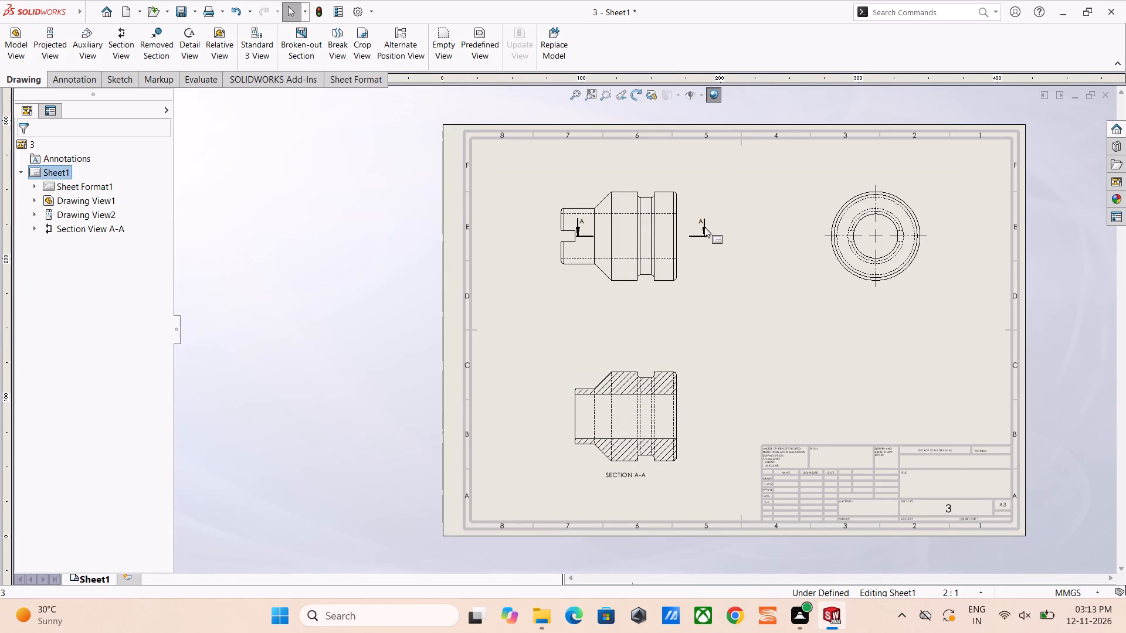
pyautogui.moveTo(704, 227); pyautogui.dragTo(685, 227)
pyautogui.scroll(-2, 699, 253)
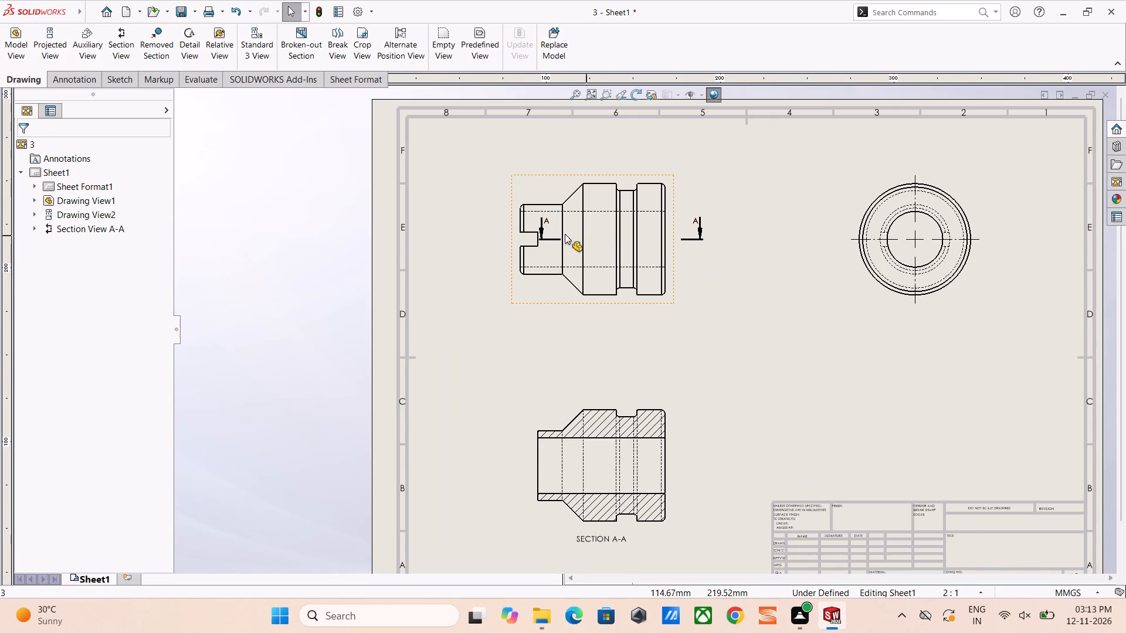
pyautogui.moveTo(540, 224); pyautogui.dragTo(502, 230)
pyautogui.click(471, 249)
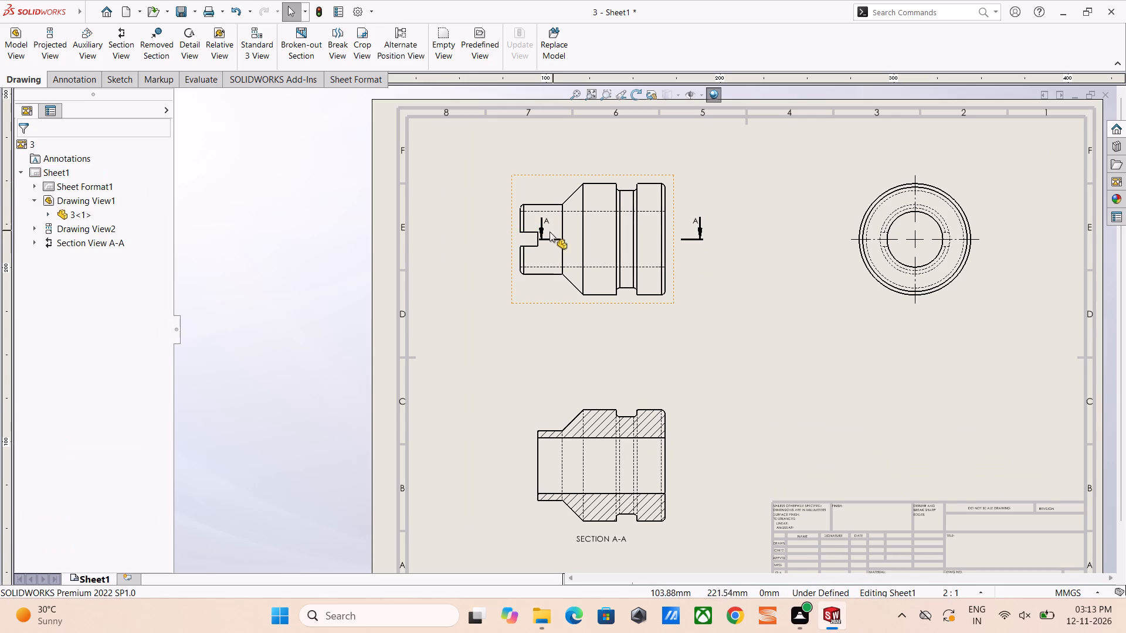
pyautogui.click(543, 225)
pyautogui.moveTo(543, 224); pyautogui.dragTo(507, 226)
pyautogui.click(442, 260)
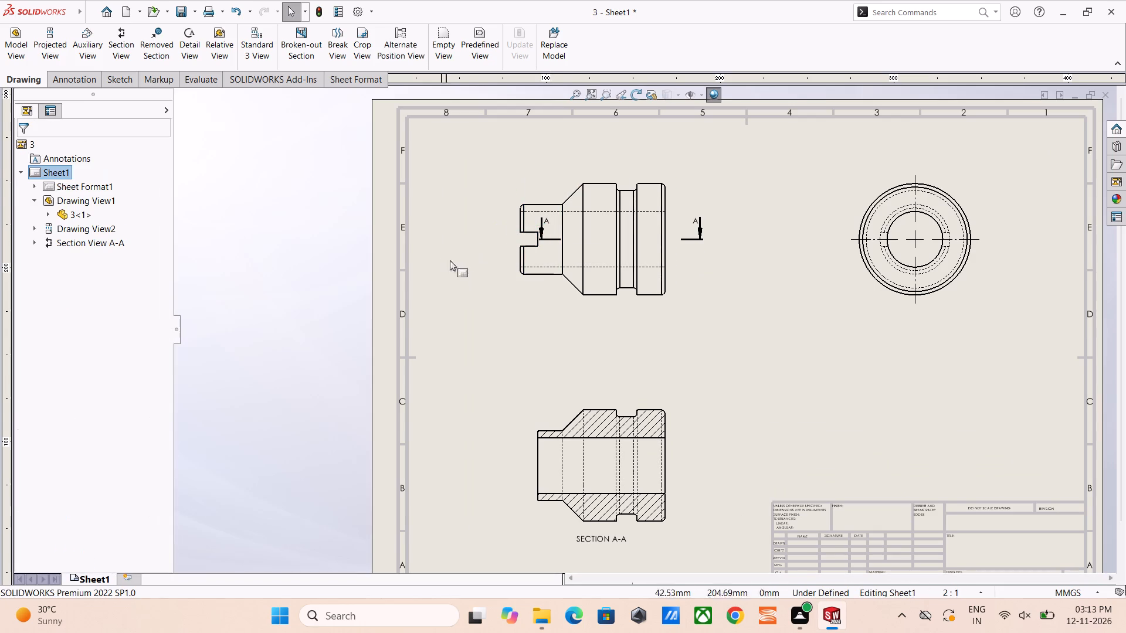
# Delete cutting line A-A together with its section view and section sketch.
pyautogui.scroll(3, 585, 321)
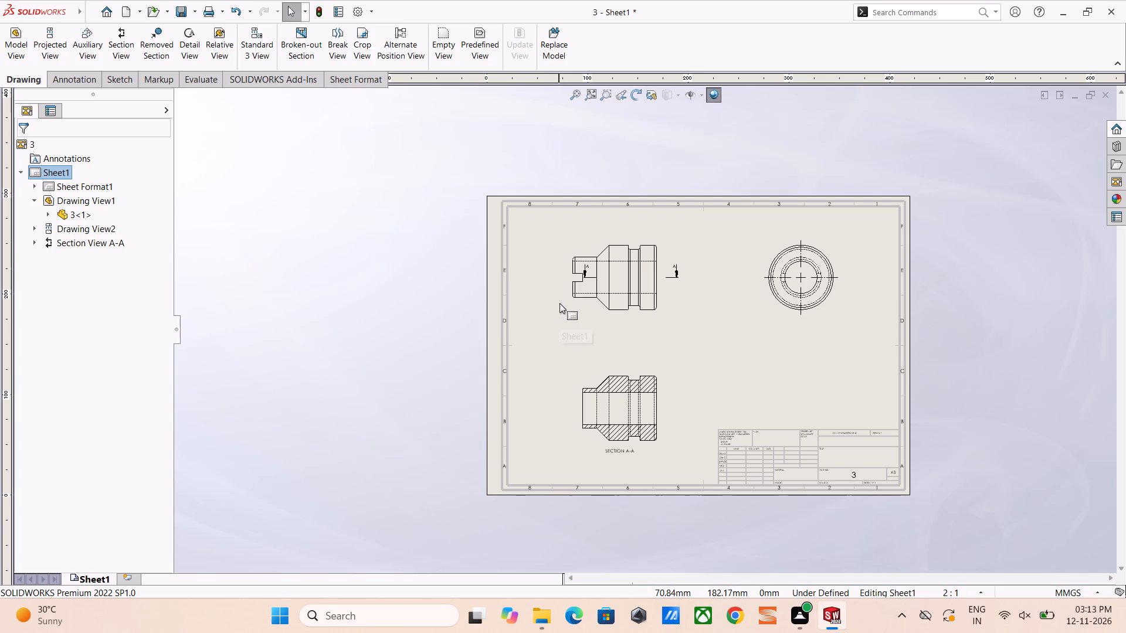
pyautogui.click(670, 277)
pyautogui.press('Delete')
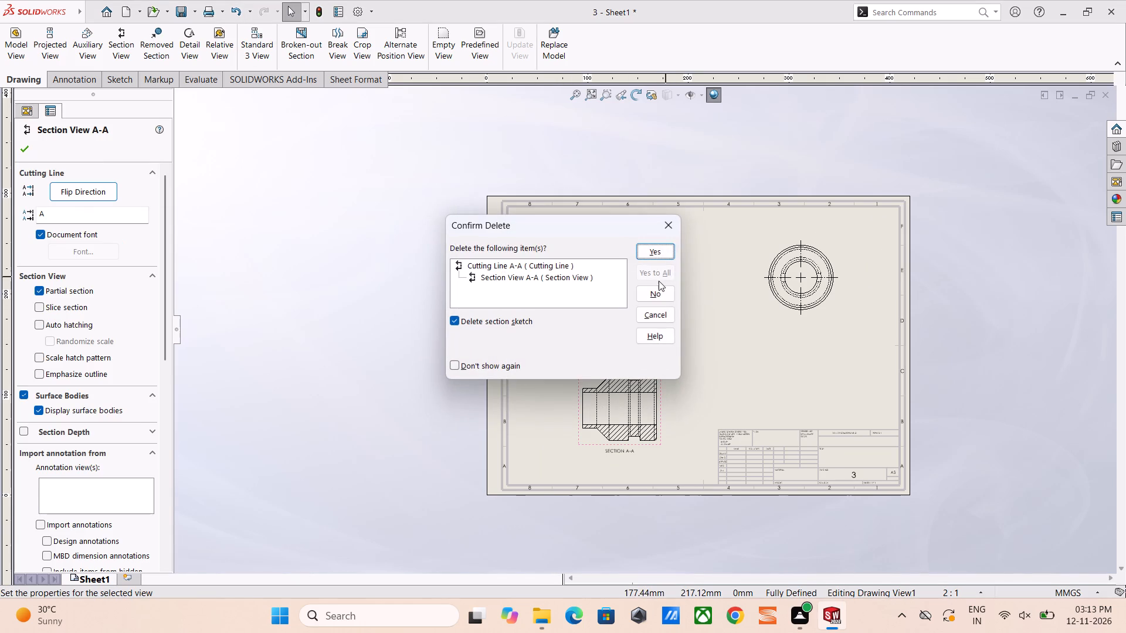
pyautogui.click(654, 253)
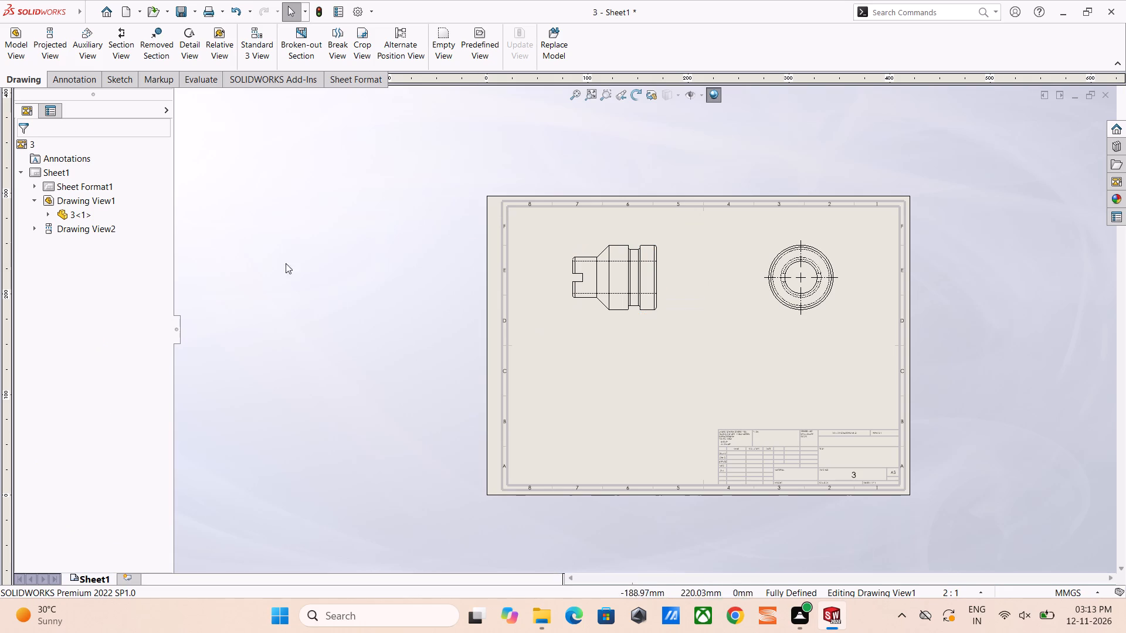
# Sketch a horizontal line about 70.5 mm long through the side view's centre, extending past both ends of the bushing.
pyautogui.click(117, 76)
pyautogui.click(79, 33)
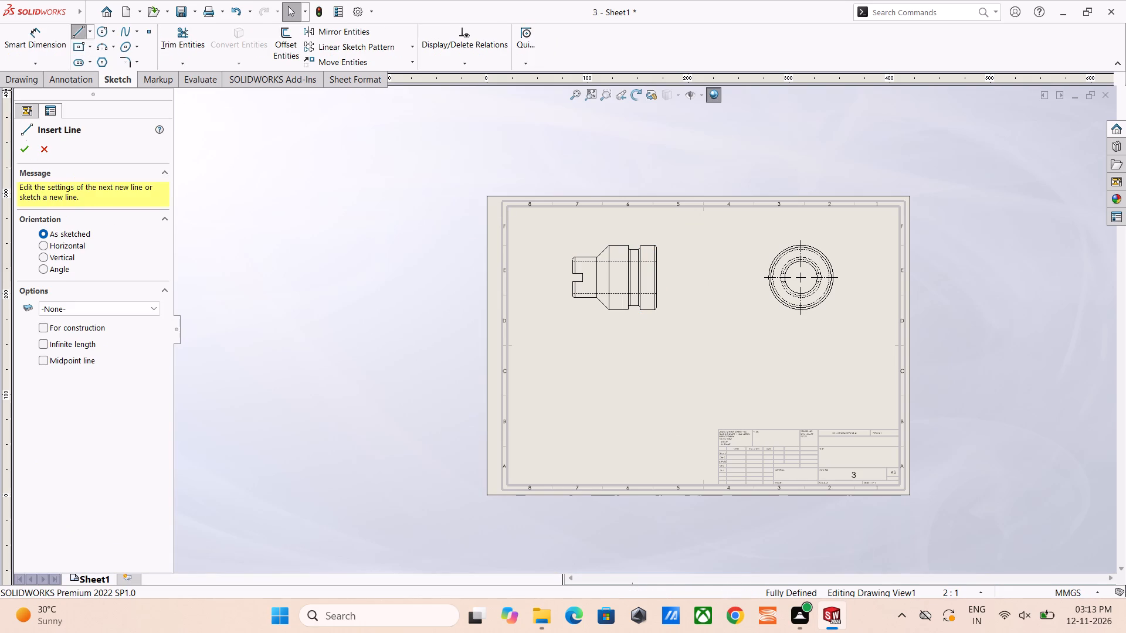
pyautogui.click(552, 275)
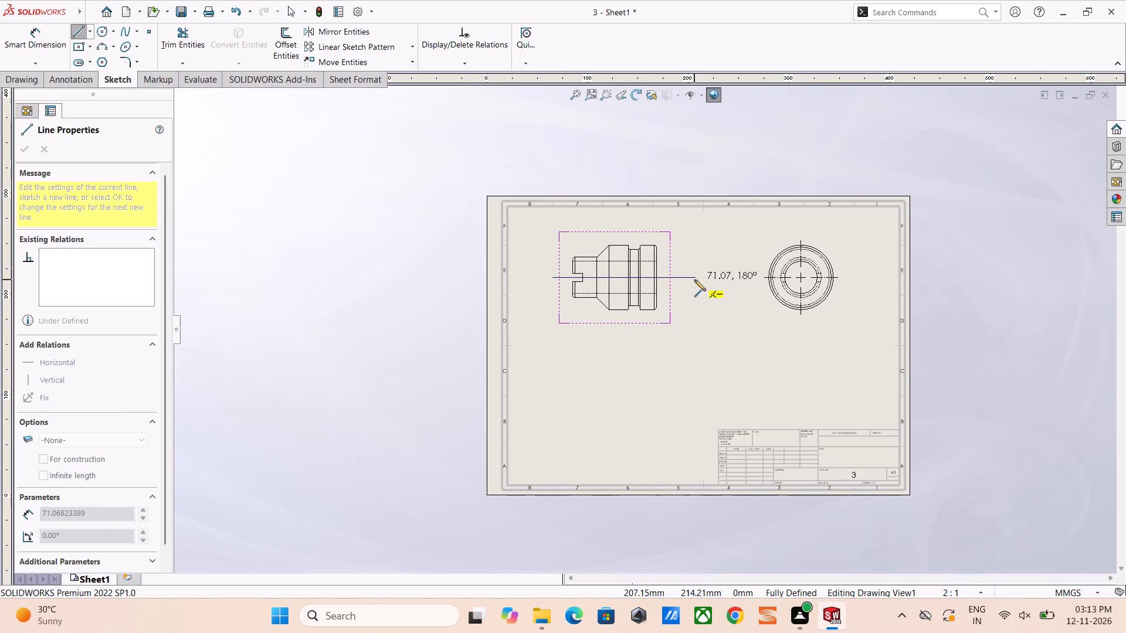
pyautogui.click(694, 280)
pyautogui.rightClick(697, 290)
pyautogui.click(720, 297)
pyautogui.scroll(-2, 564, 258)
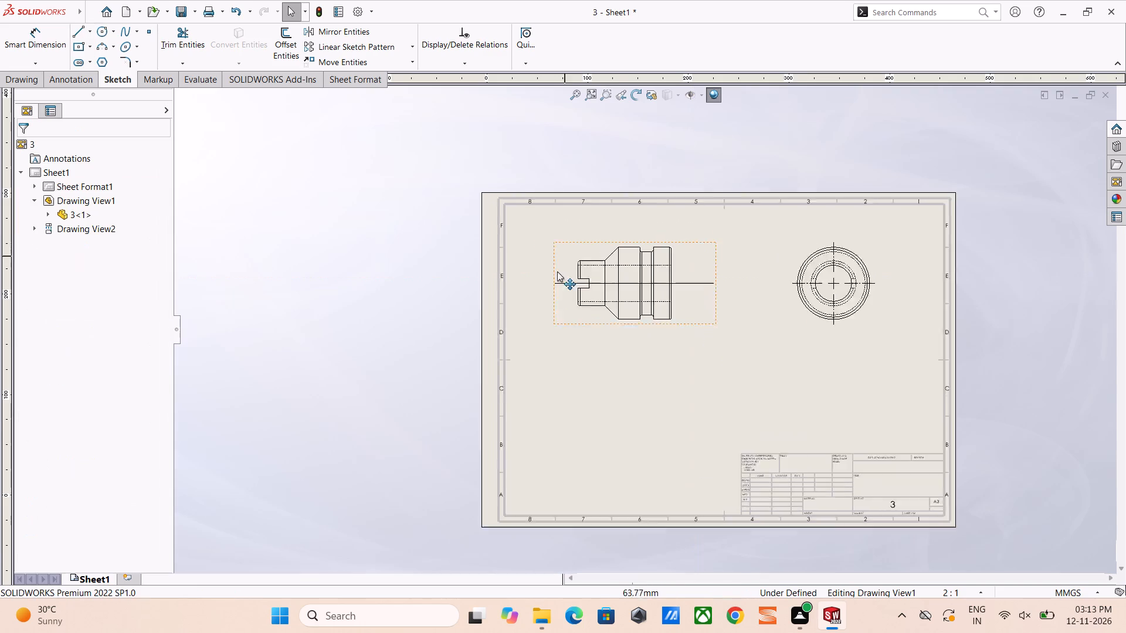
pyautogui.scroll(-3, 557, 271)
pyautogui.scroll(-10, 638, 337)
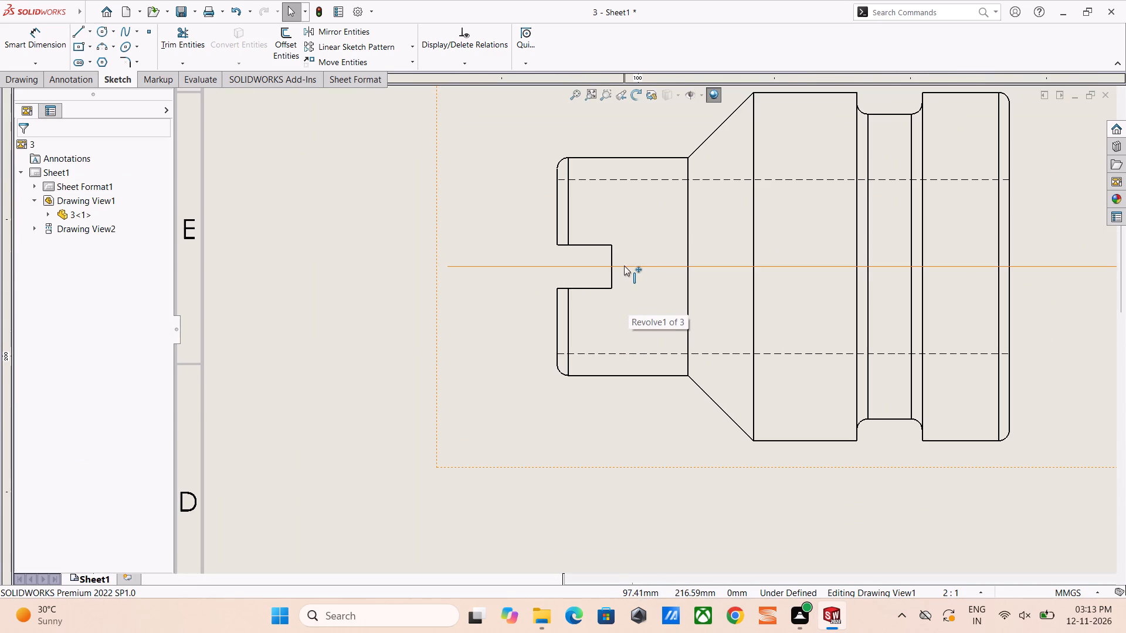
pyautogui.scroll(10, 619, 274)
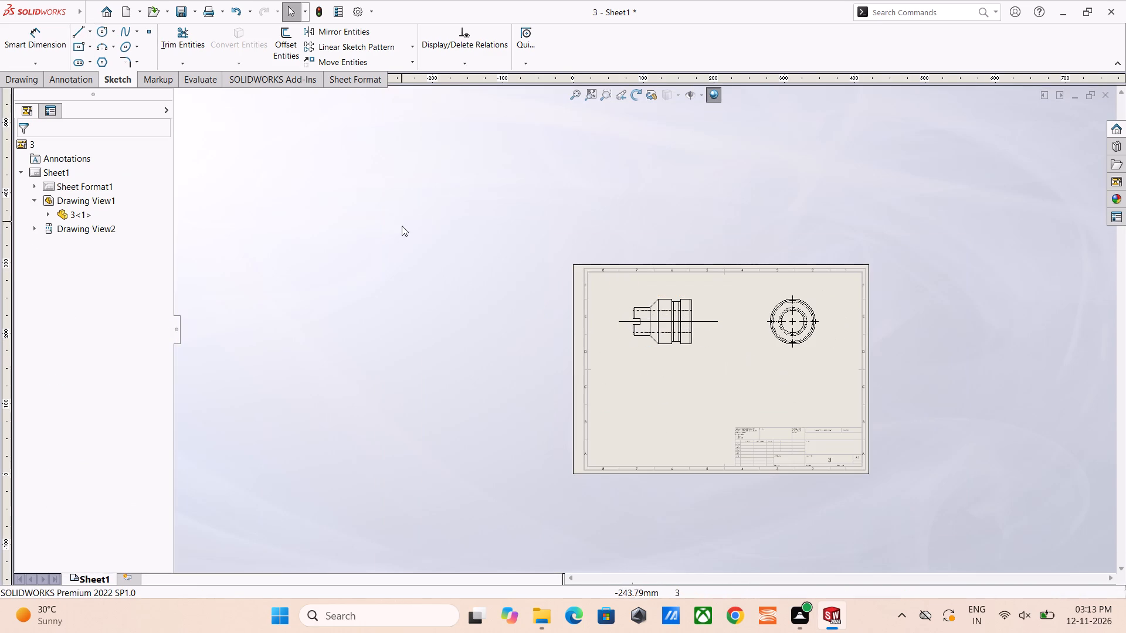
# Create a full-length section view from the new horizontal line and place it below the side view.
pyautogui.click(21, 84)
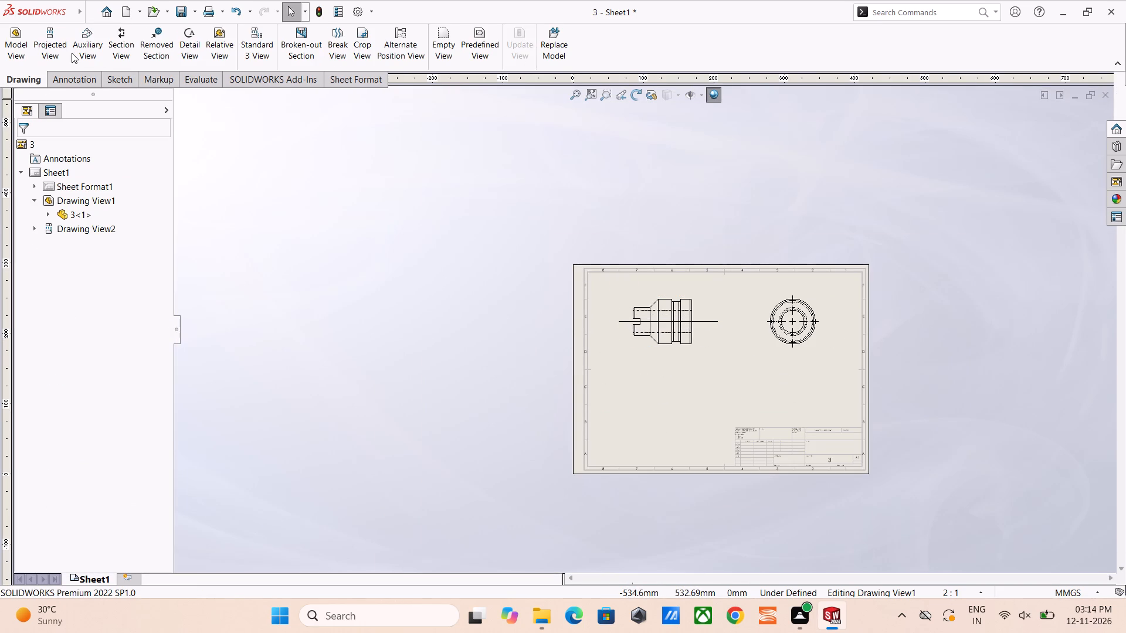
pyautogui.click(697, 321)
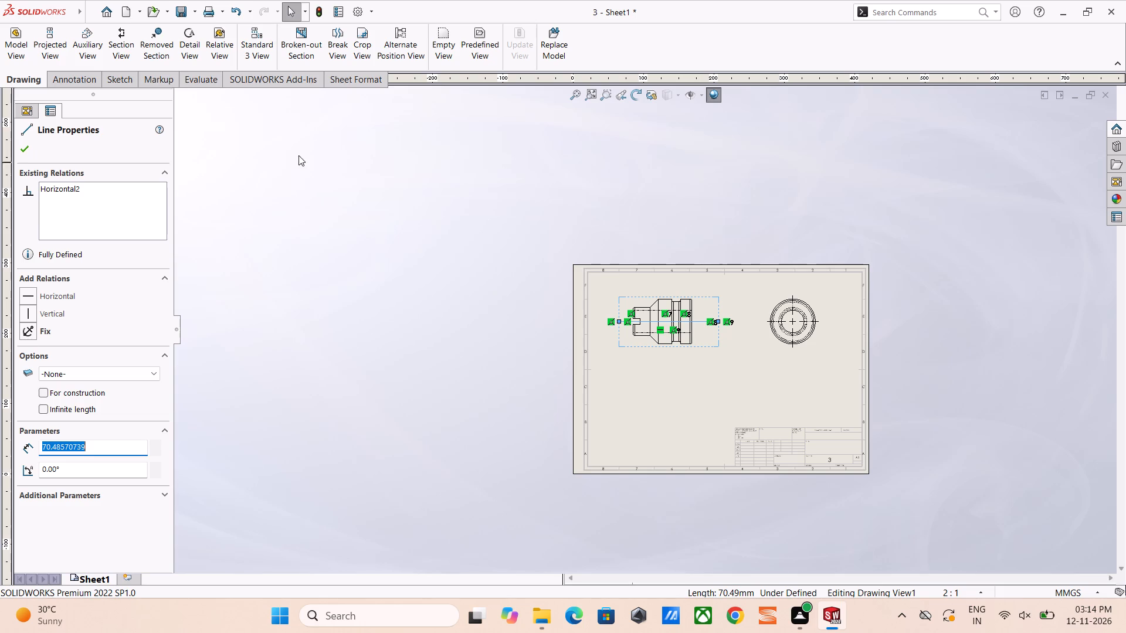
pyautogui.click(121, 43)
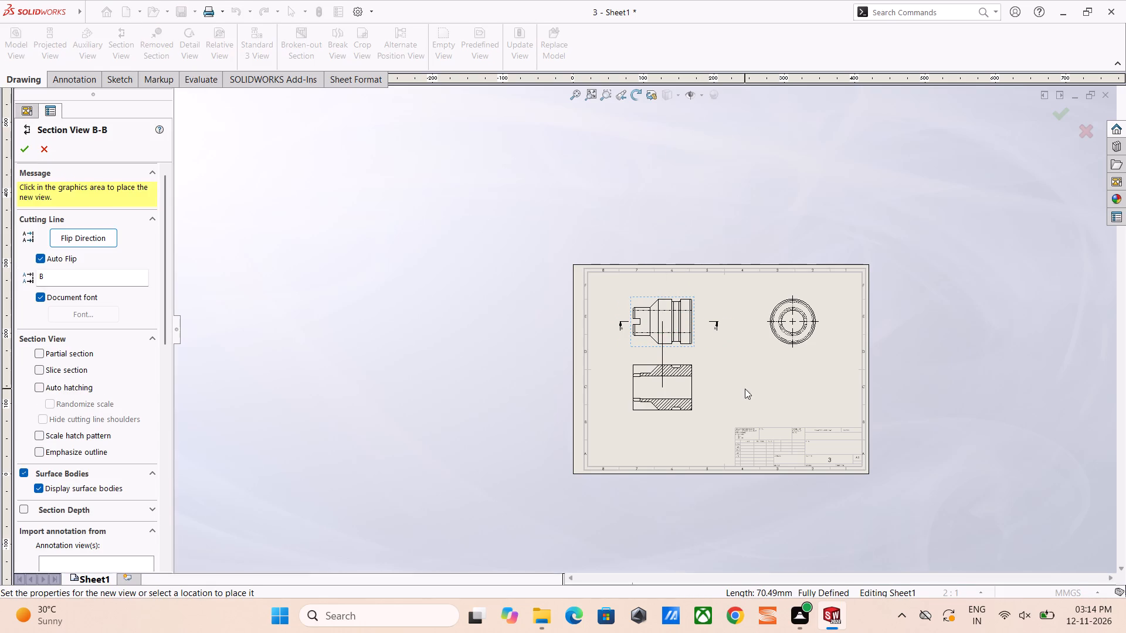
pyautogui.click(702, 393)
pyautogui.click(946, 399)
pyautogui.scroll(-5, 670, 386)
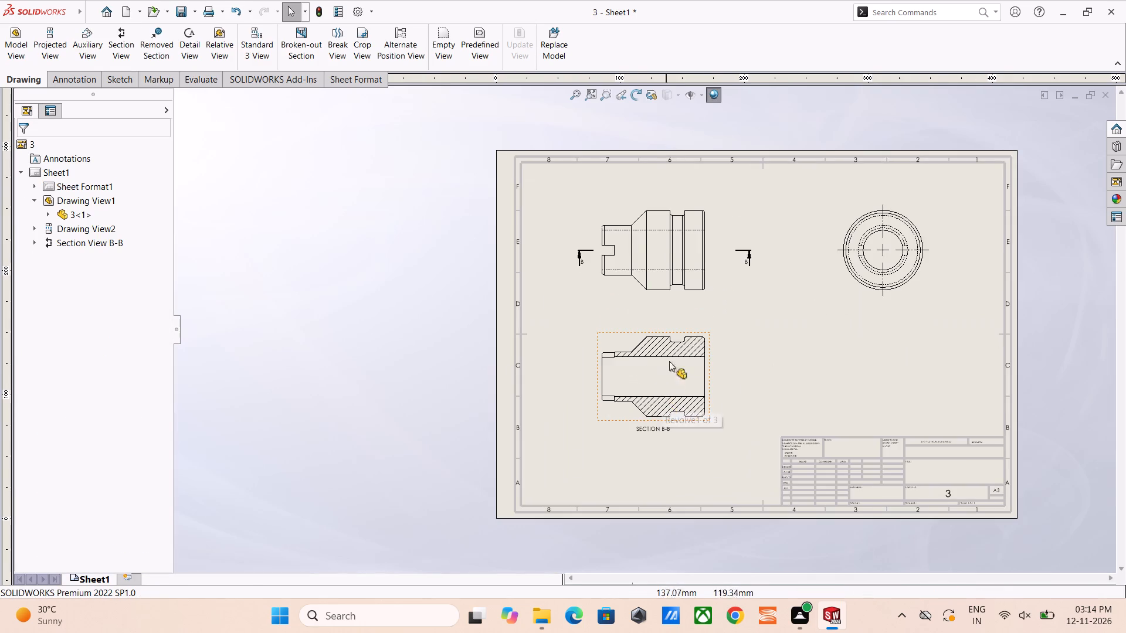
pyautogui.scroll(-2, 681, 336)
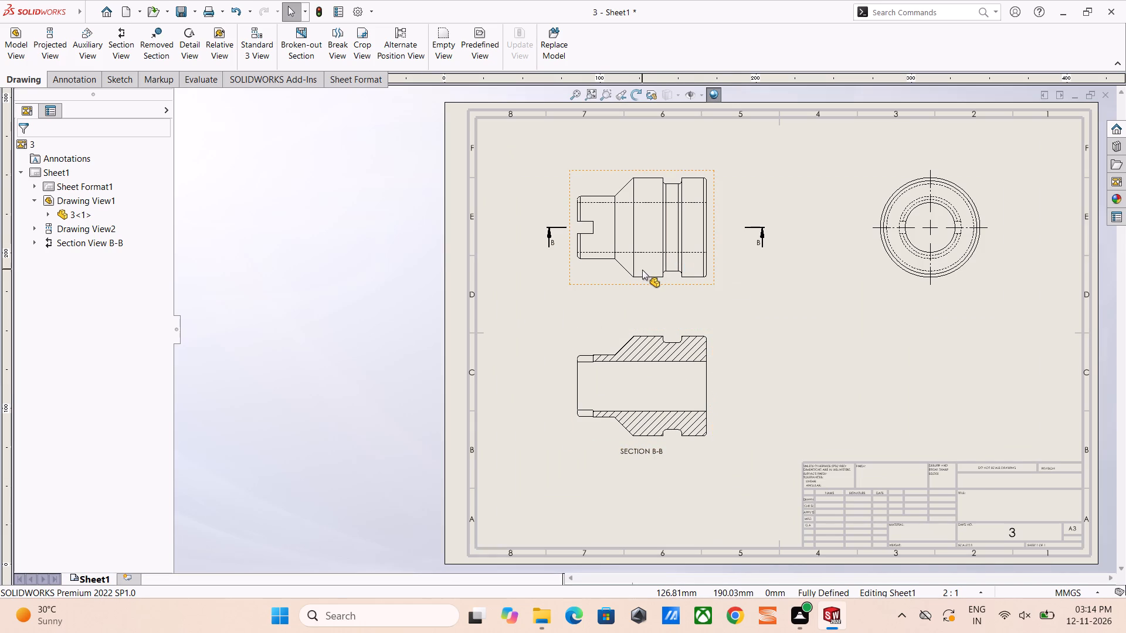
# Undo the creation of section view B-B.
pyautogui.hotkey('ctrl', 'z')
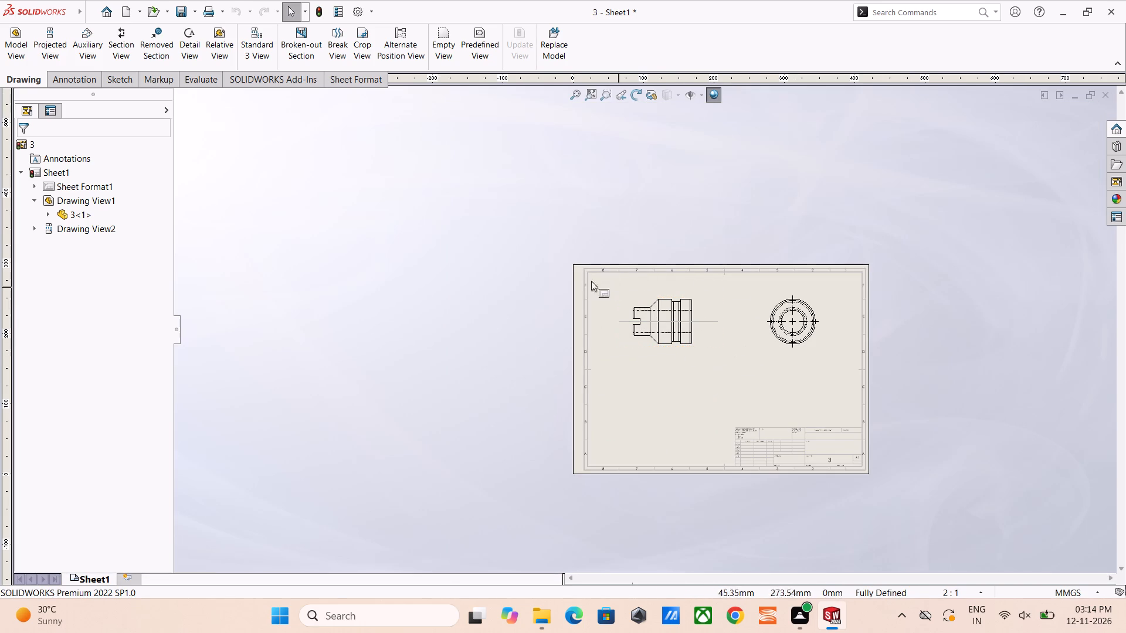
# Create a full section view from the side view's horizontal line, placing it above the side view, and move it below that view.
pyautogui.scroll(-4, 595, 347)
pyautogui.click(637, 293)
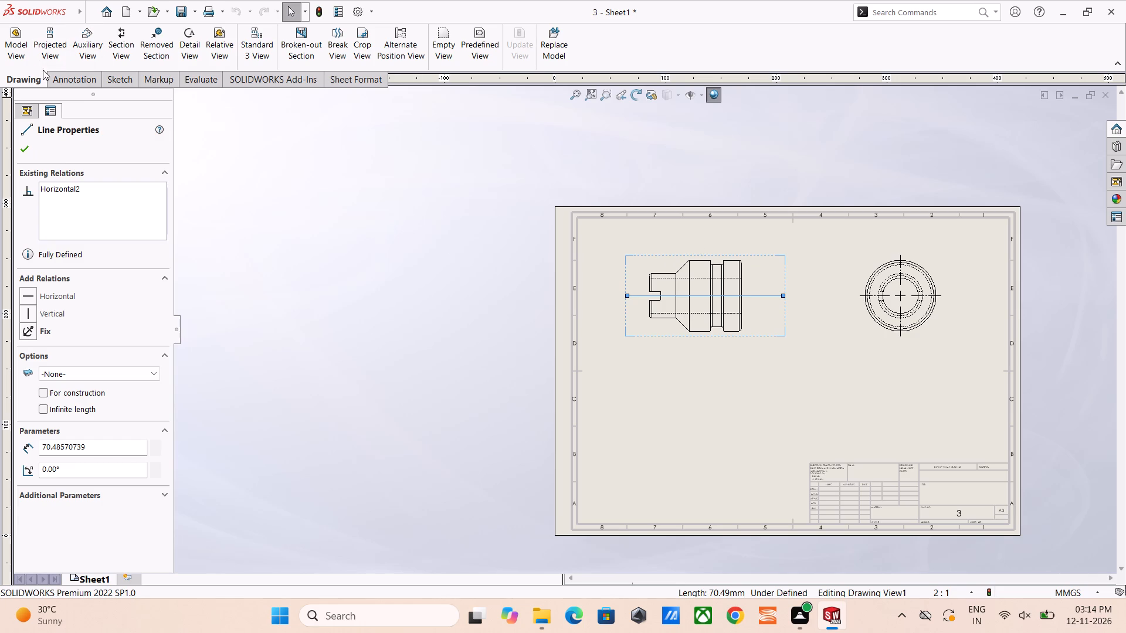
pyautogui.click(116, 49)
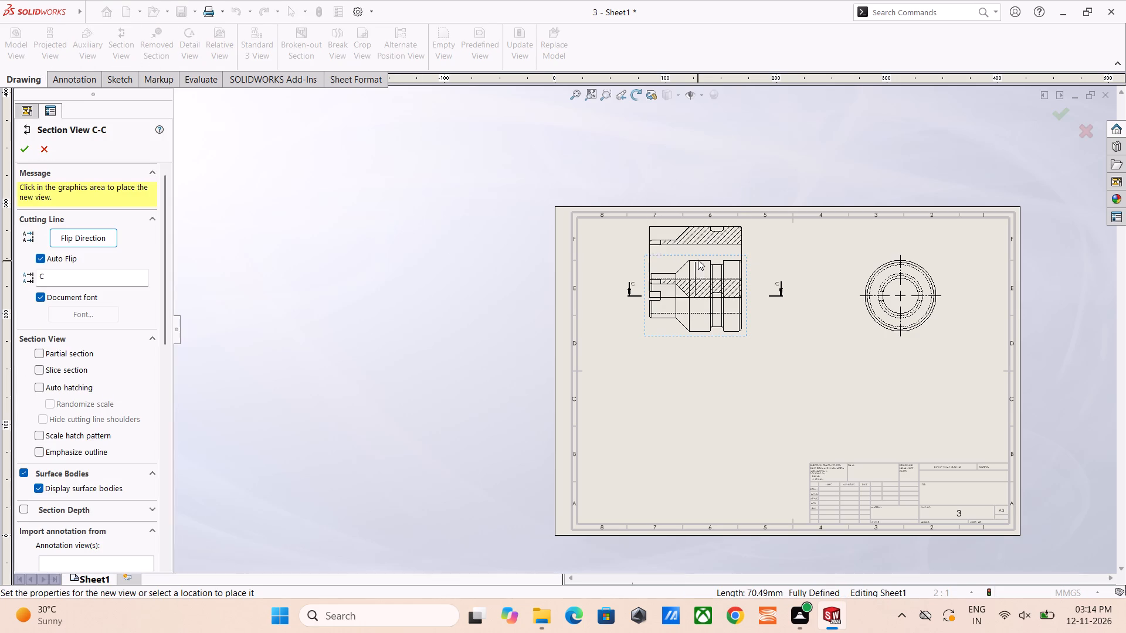
pyautogui.click(707, 204)
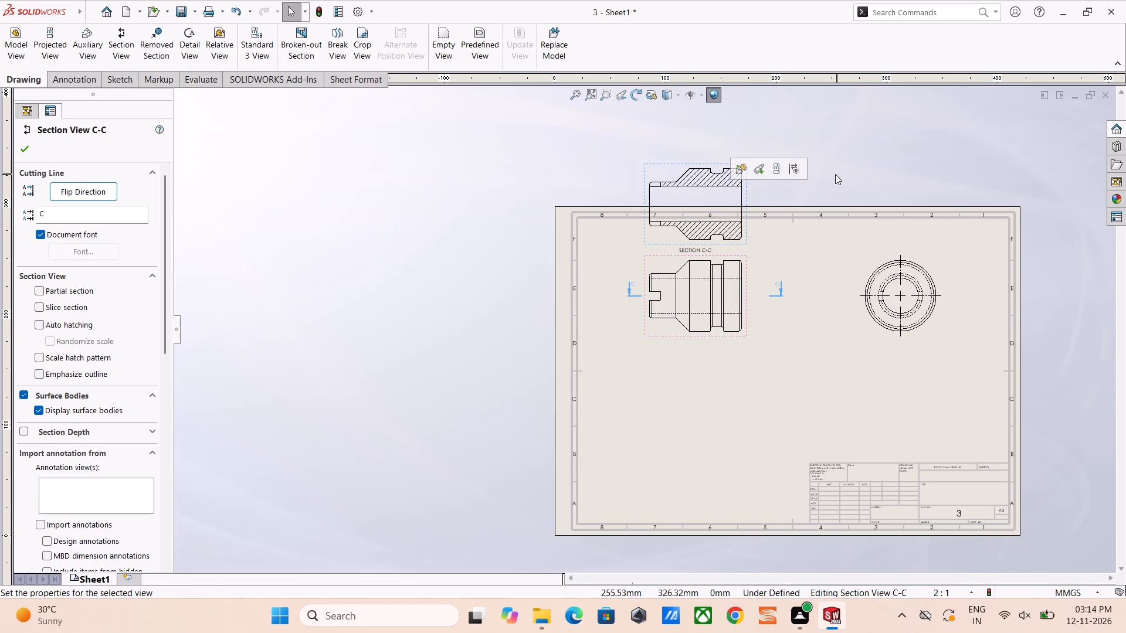
pyautogui.moveTo(833, 173); pyautogui.dragTo(832, 157, button='right')
pyautogui.click(832, 157)
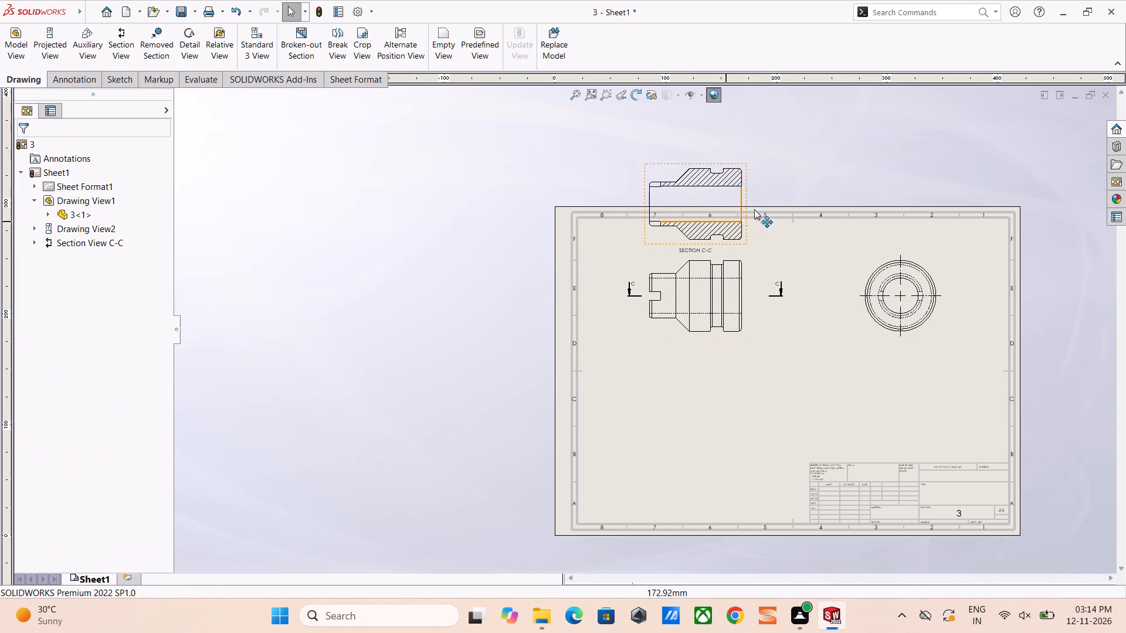
pyautogui.moveTo(748, 207); pyautogui.dragTo(747, 426)
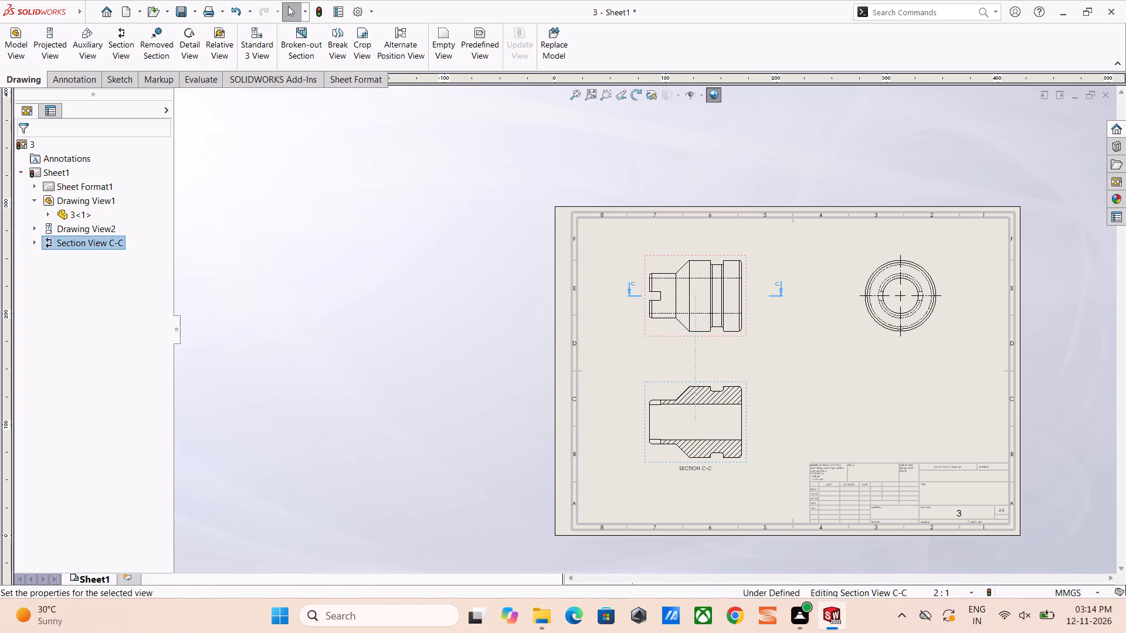
# Change the cutting line's section label to A.
pyautogui.click(778, 287)
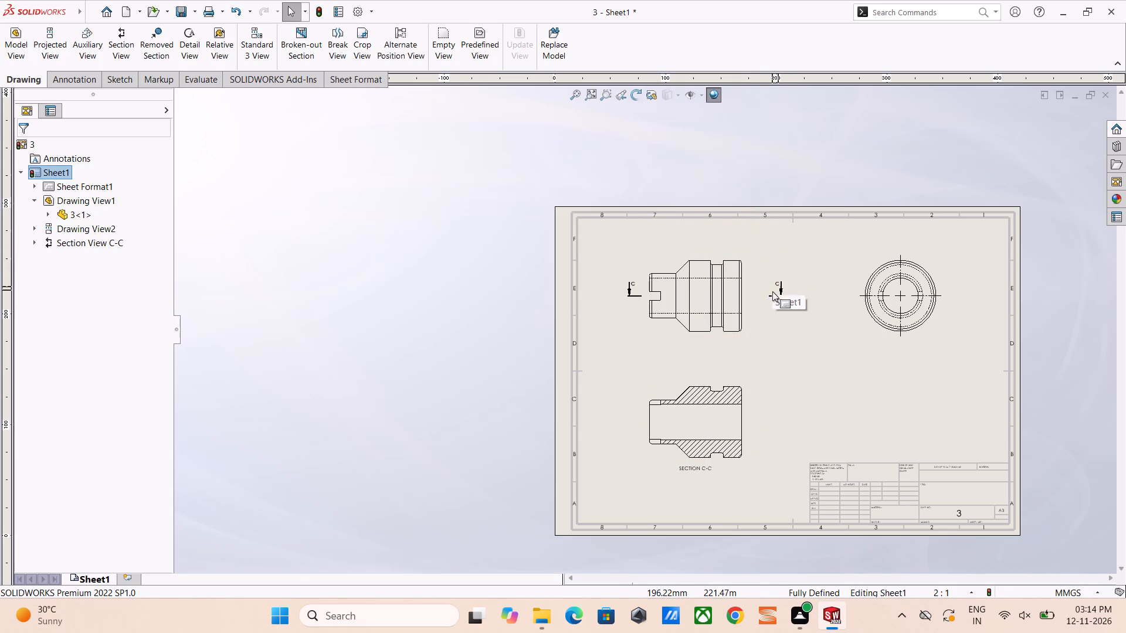
pyautogui.click(776, 285)
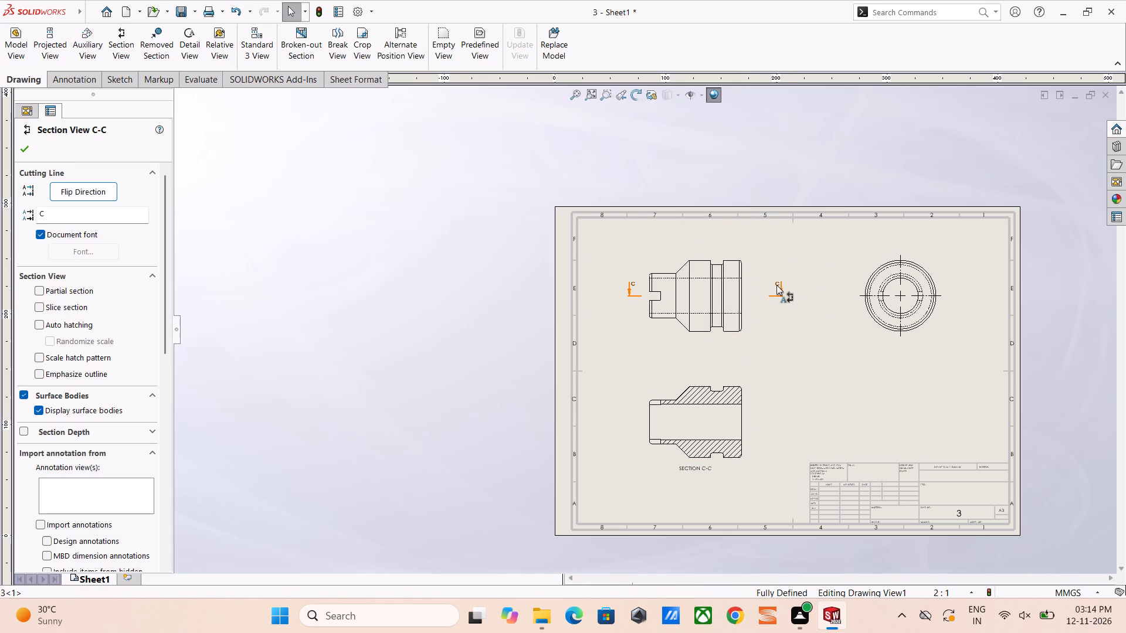
pyautogui.click(46, 213)
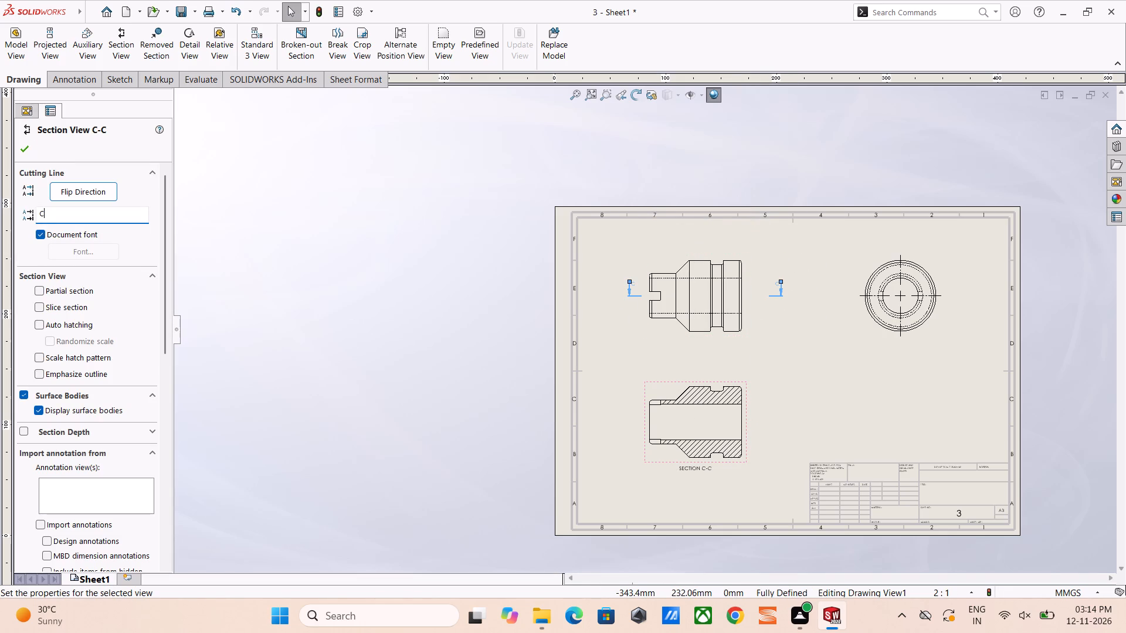
pyautogui.write('\\a')
pyautogui.press('BackSpace')
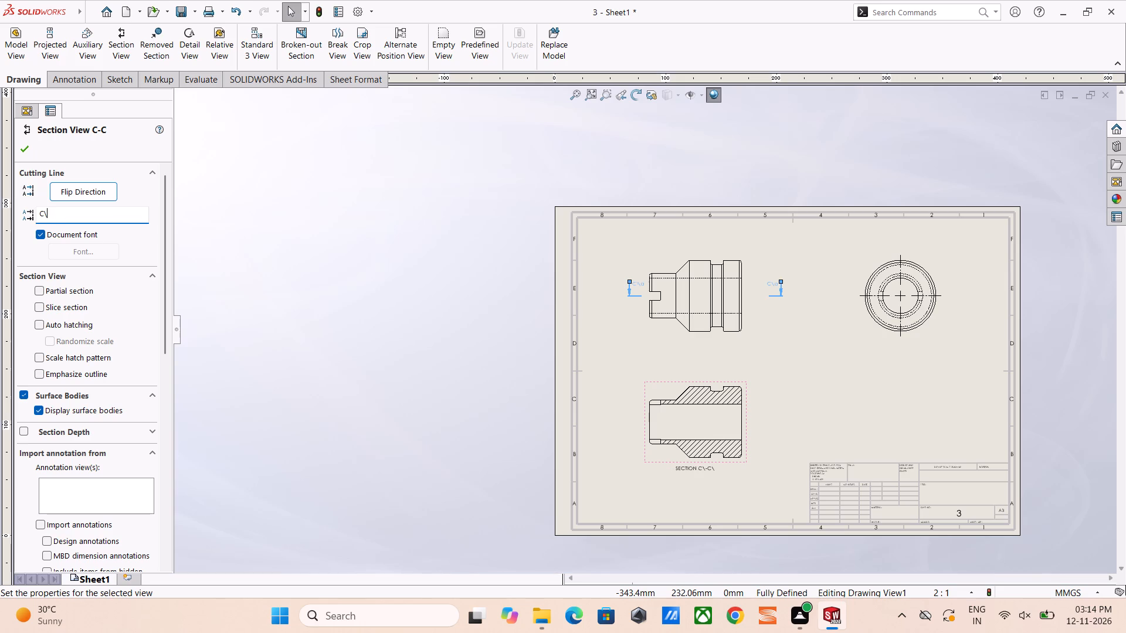
pyautogui.press('BackSpace')
pyautogui.press('a')
pyautogui.press('BackSpace')
pyautogui.press('BackSpace')
pyautogui.press('BackSpace')
pyautogui.press('a')
pyautogui.press('BackSpace')
pyautogui.press('BackSpace')
pyautogui.hotkey('shift', 'a')
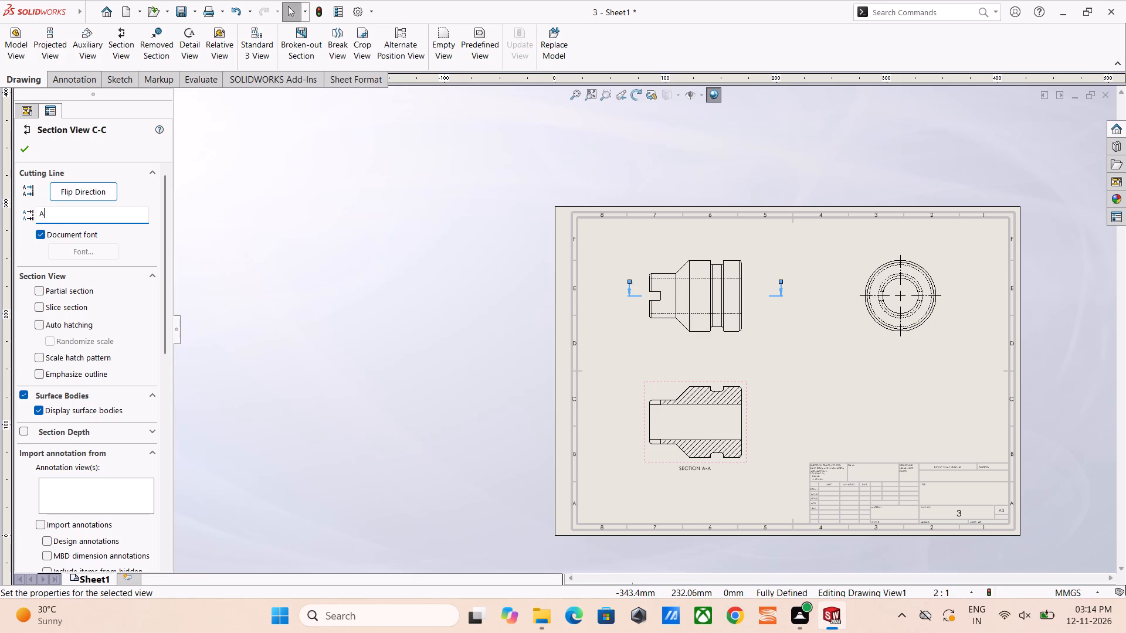
pyautogui.click(23, 148)
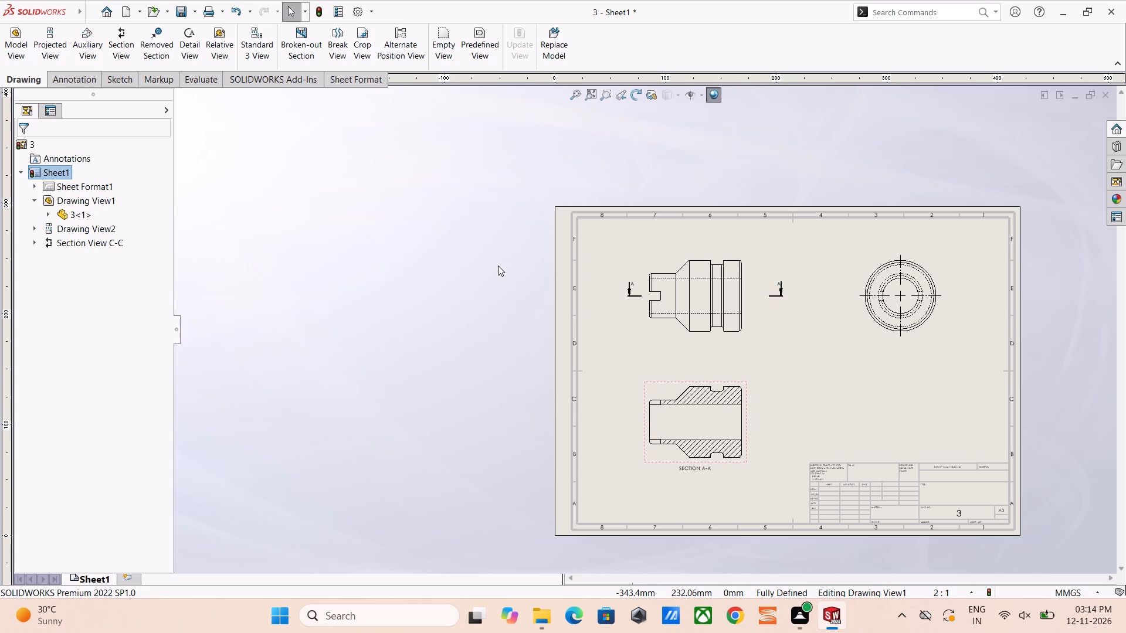
pyautogui.click(517, 296)
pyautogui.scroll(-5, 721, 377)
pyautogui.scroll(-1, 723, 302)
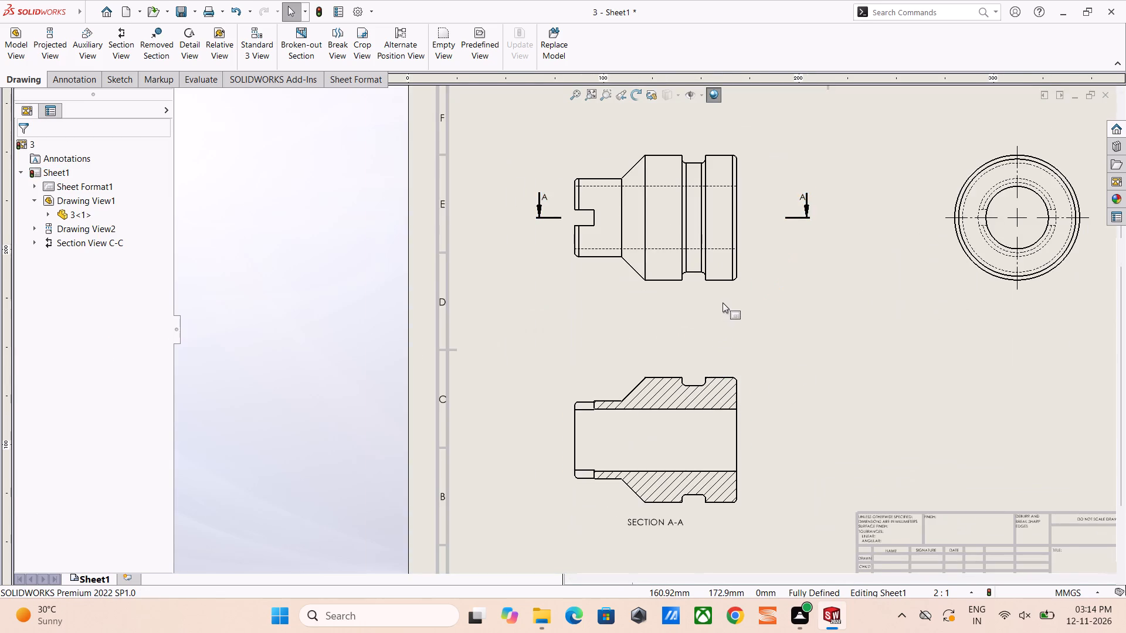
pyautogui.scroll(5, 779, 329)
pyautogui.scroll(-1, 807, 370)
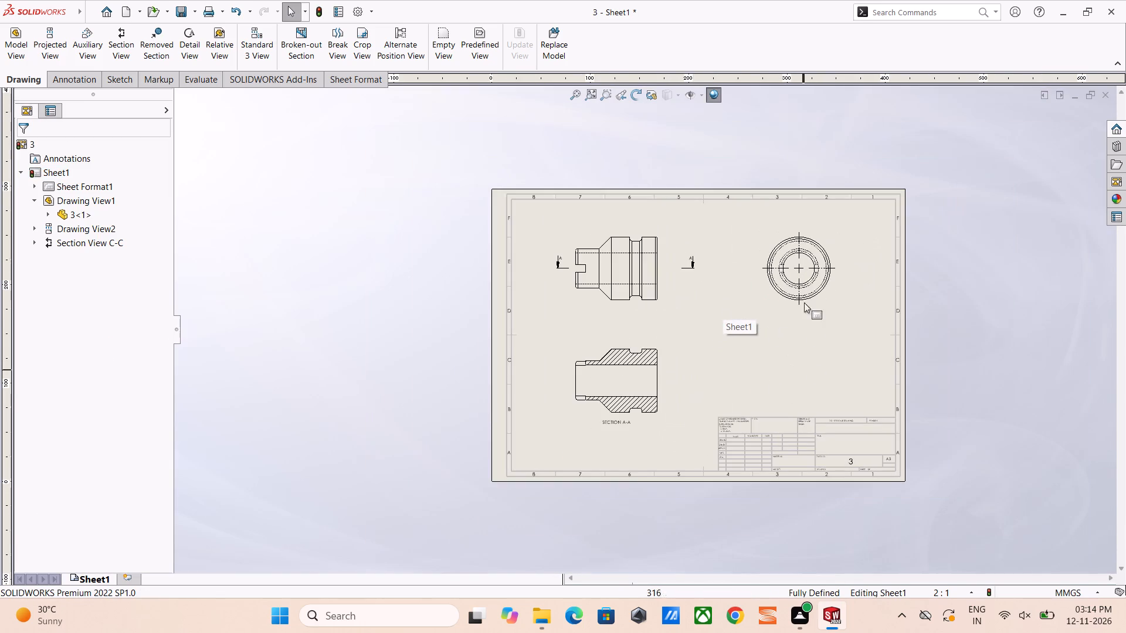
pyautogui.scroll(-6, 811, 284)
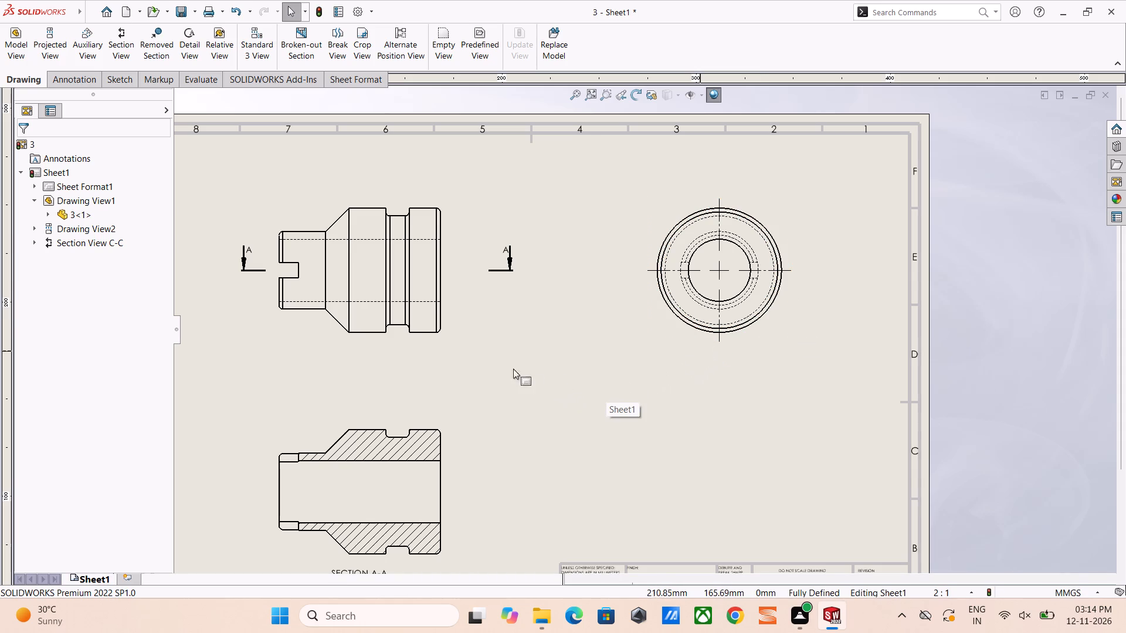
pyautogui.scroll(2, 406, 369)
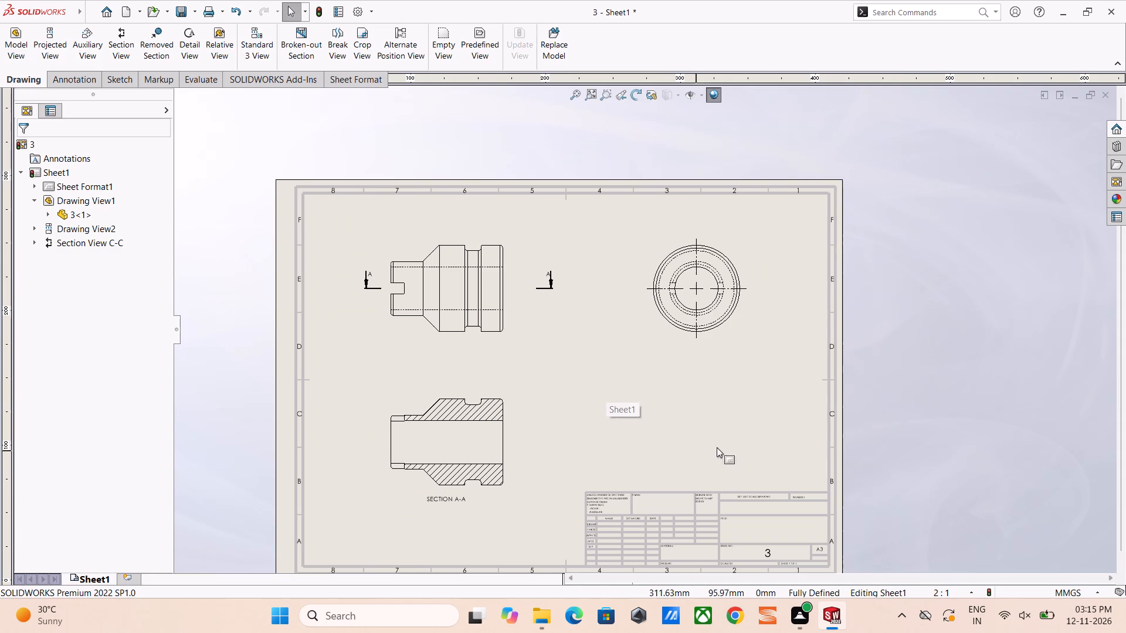
# Insert an isometric model view of part 3 from the fuji folder, placing it below the end view.
pyautogui.click(9, 53)
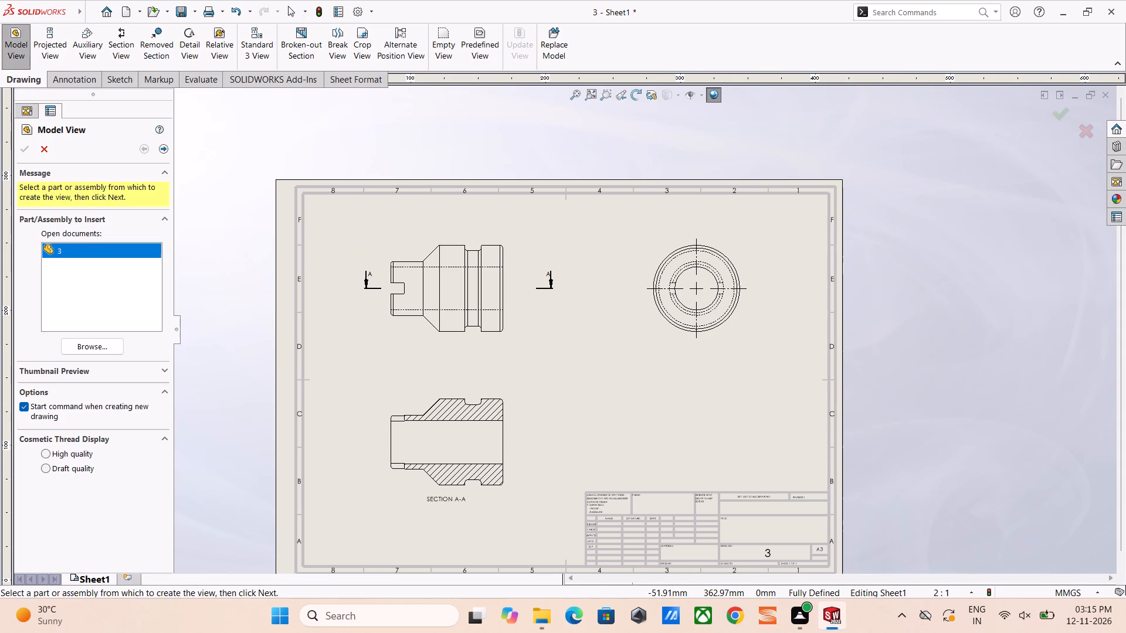
pyautogui.click(118, 343)
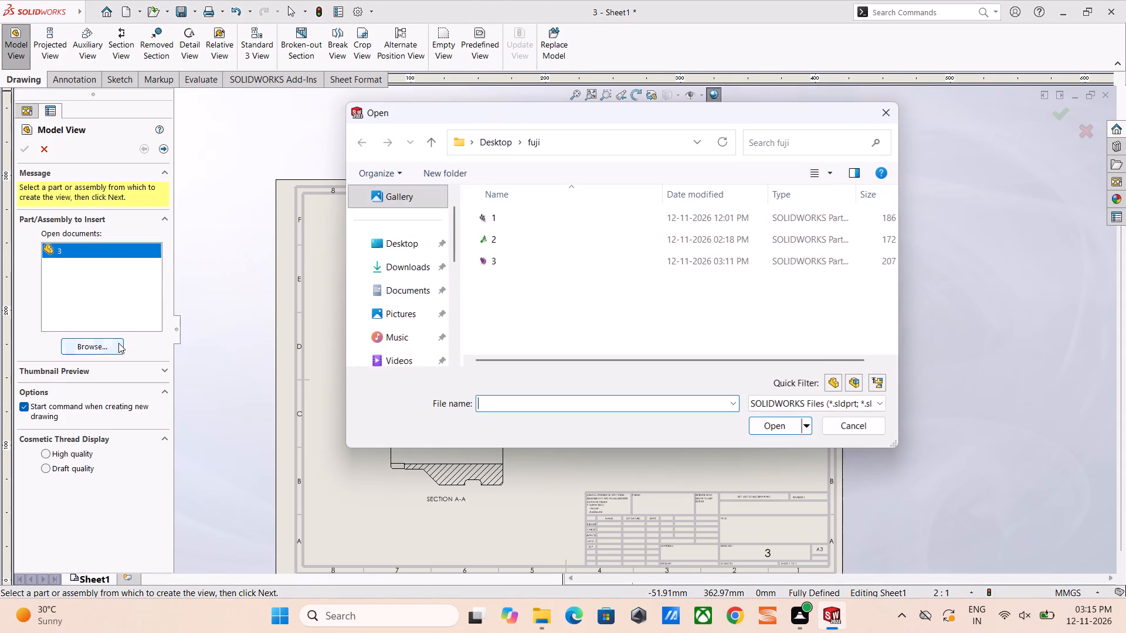
pyautogui.click(506, 253)
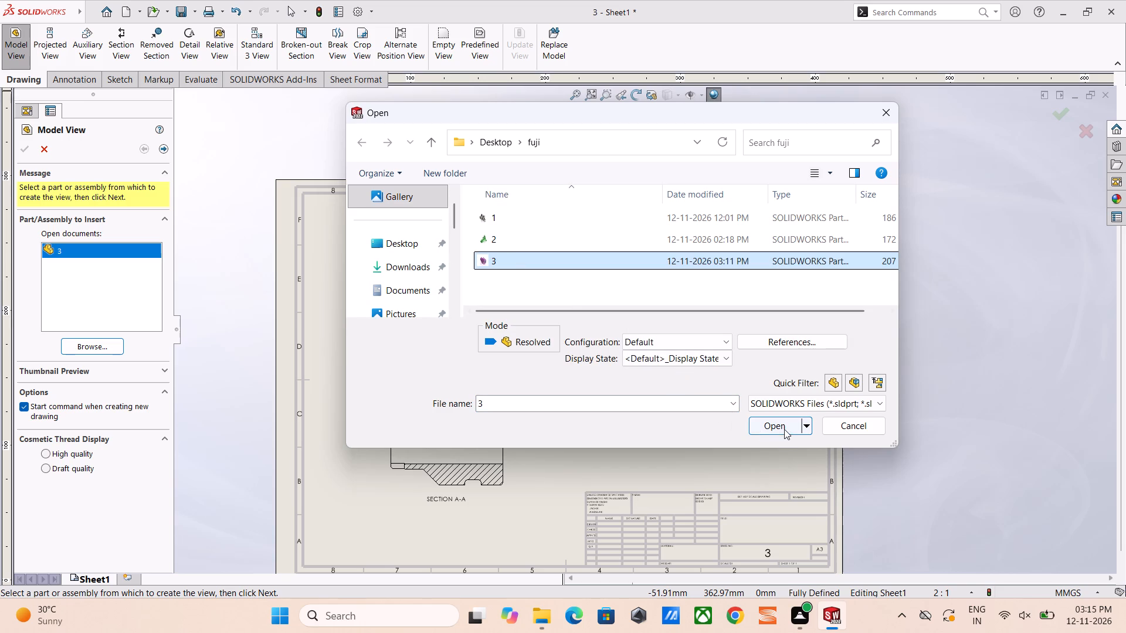
pyautogui.click(783, 427)
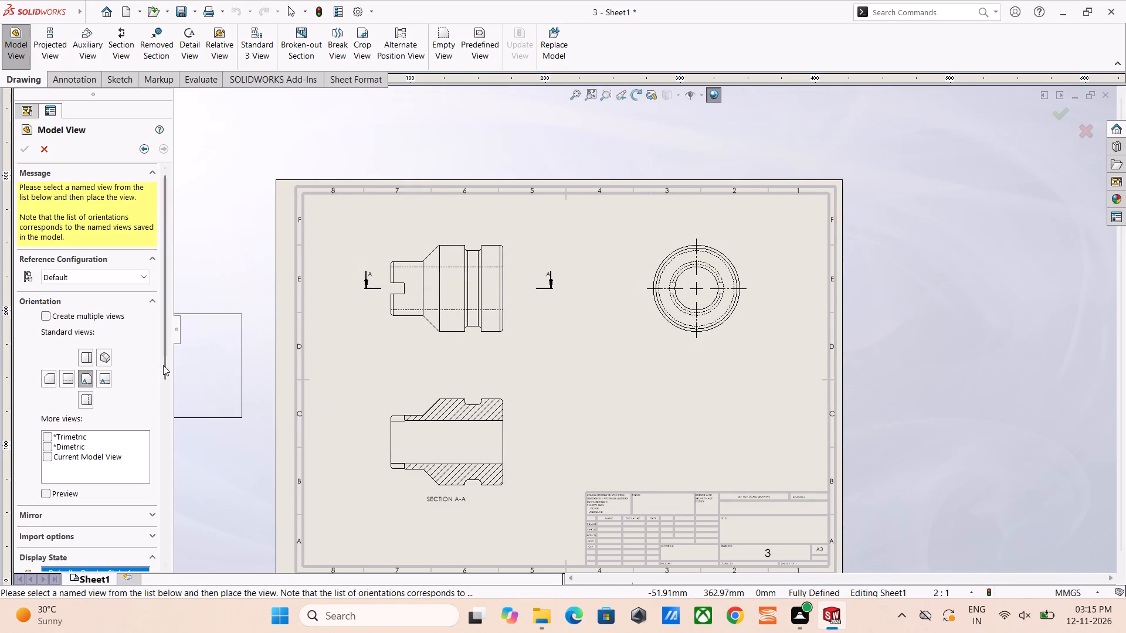
pyautogui.click(104, 355)
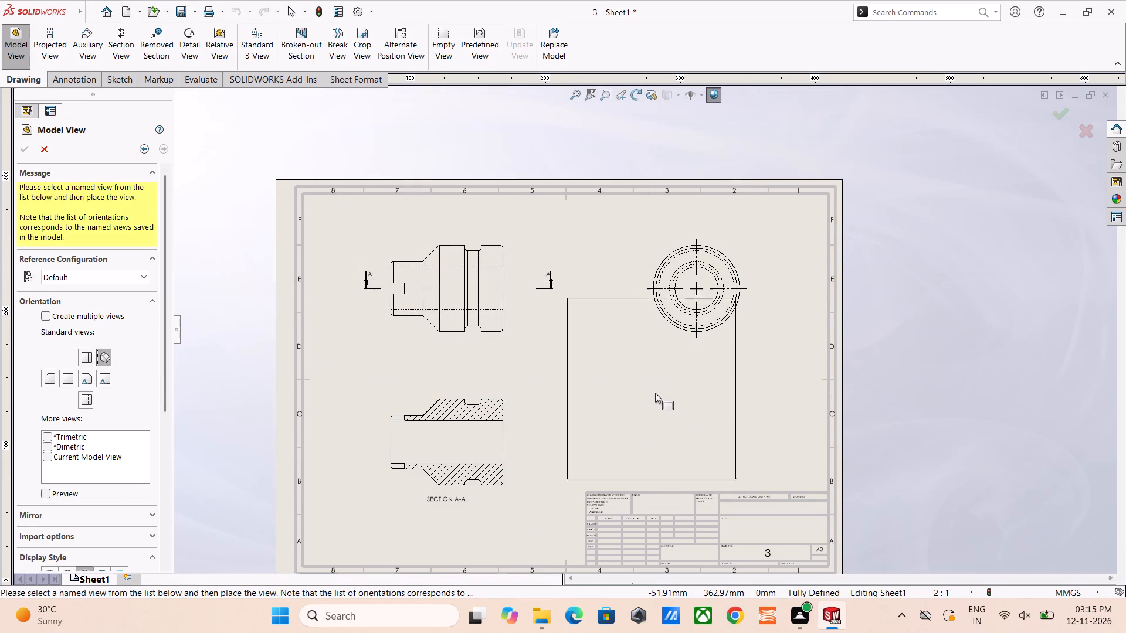
pyautogui.click(677, 406)
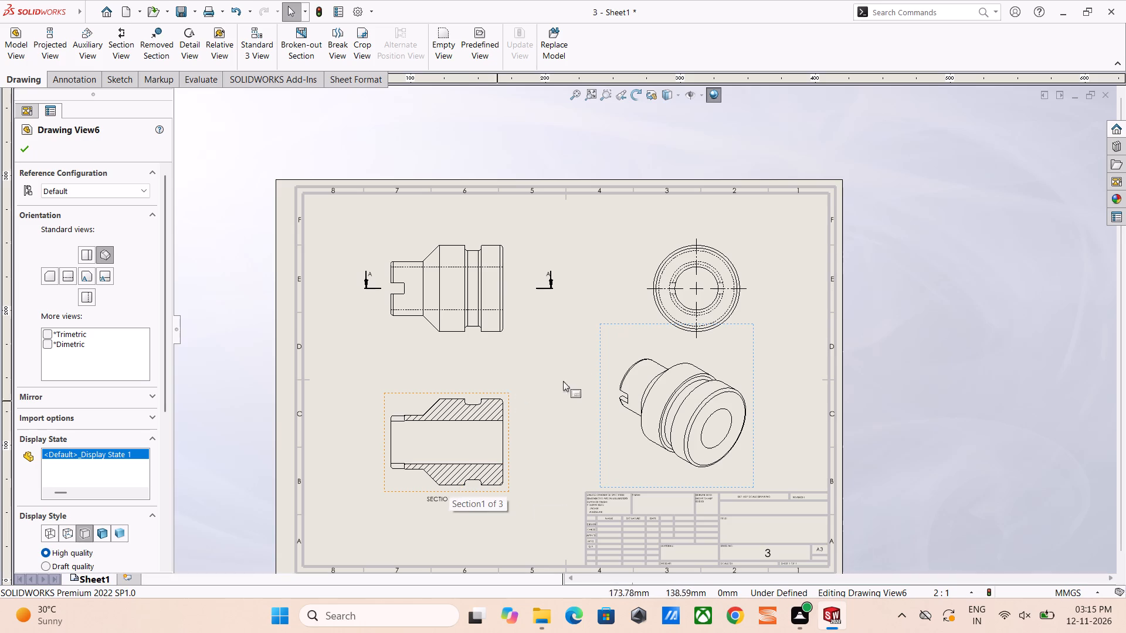
# Move the side view slightly up and reposition the isometric view under the end view, clear of the other views.
pyautogui.moveTo(612, 320); pyautogui.dragTo(663, 336)
pyautogui.moveTo(511, 253); pyautogui.dragTo(510, 237)
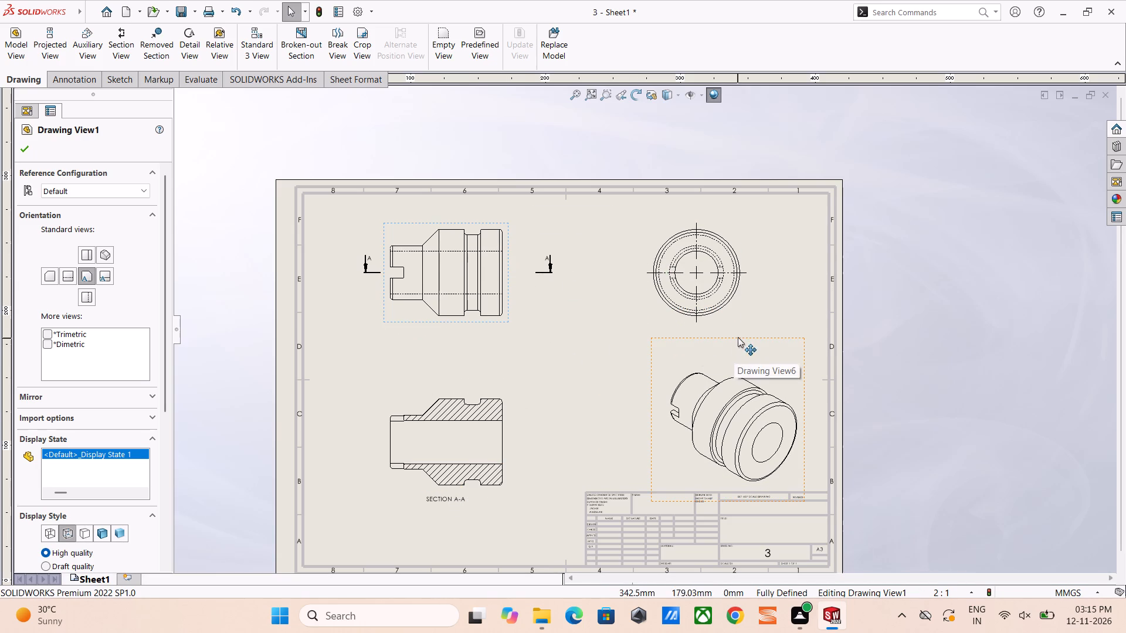
pyautogui.moveTo(738, 337); pyautogui.dragTo(717, 334)
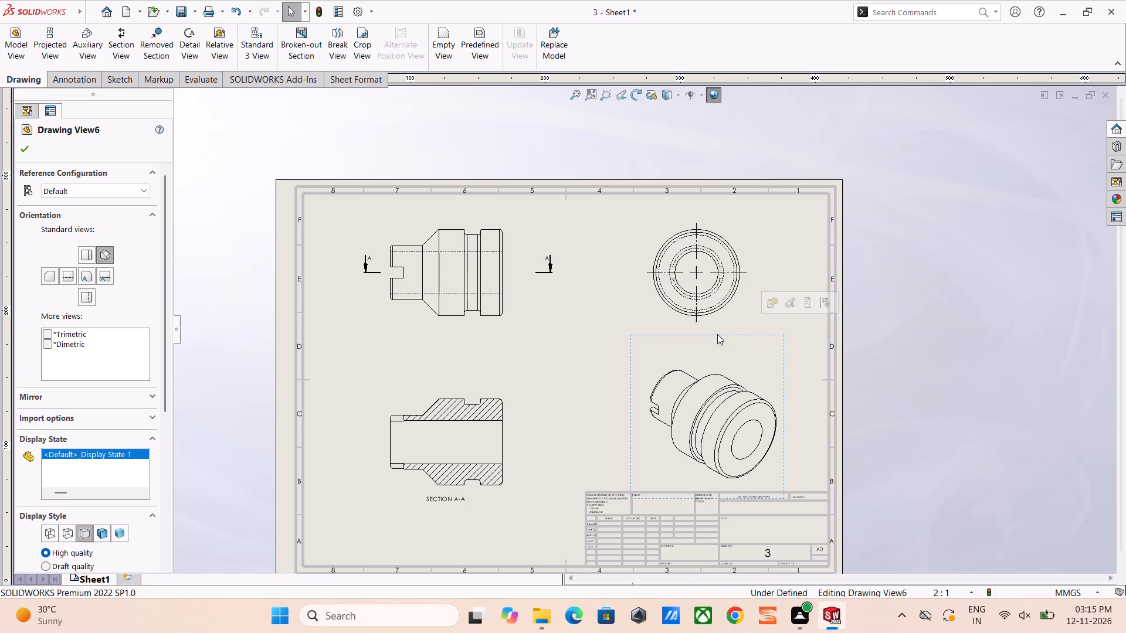
pyautogui.click(995, 401)
# Set the isometric view's display style to Shaded With Edges.
pyautogui.click(704, 394)
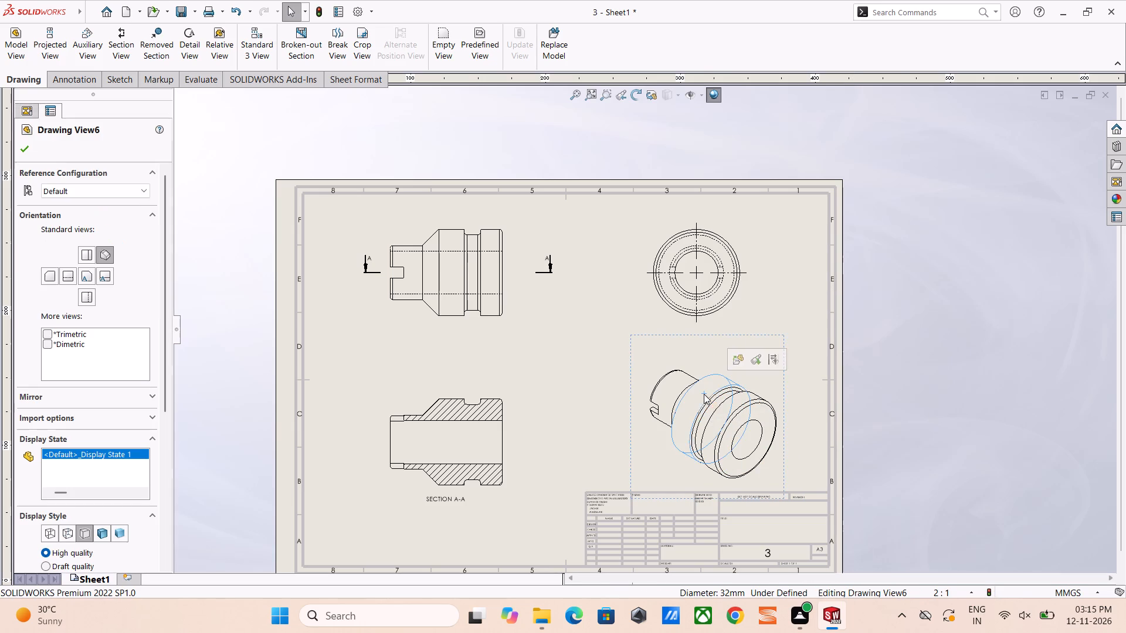
pyautogui.click(103, 533)
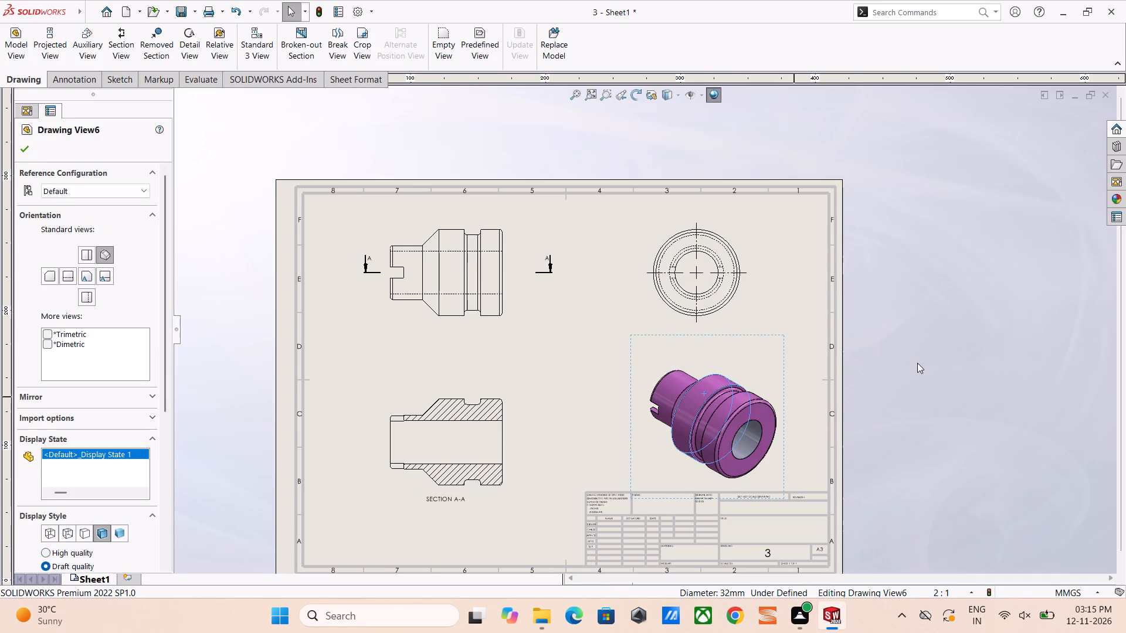
pyautogui.click(928, 360)
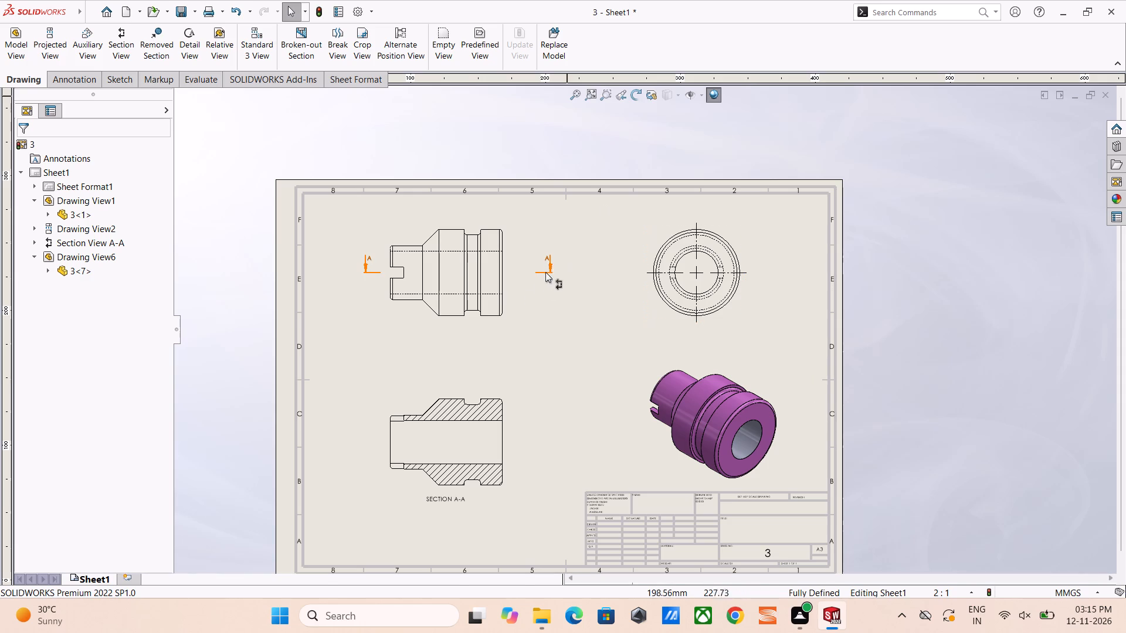
# Shorten both ends of cutting line A-A so the arrows sit close to the side view's outline.
pyautogui.moveTo(550, 266); pyautogui.dragTo(539, 271)
pyautogui.click(569, 261)
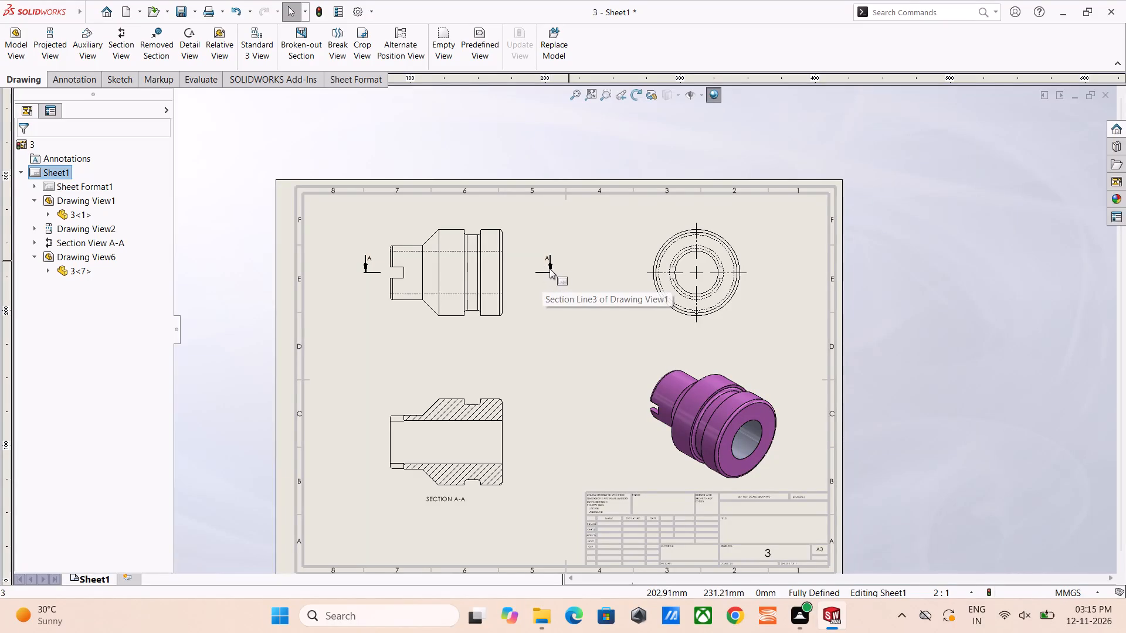
pyautogui.click(930, 192)
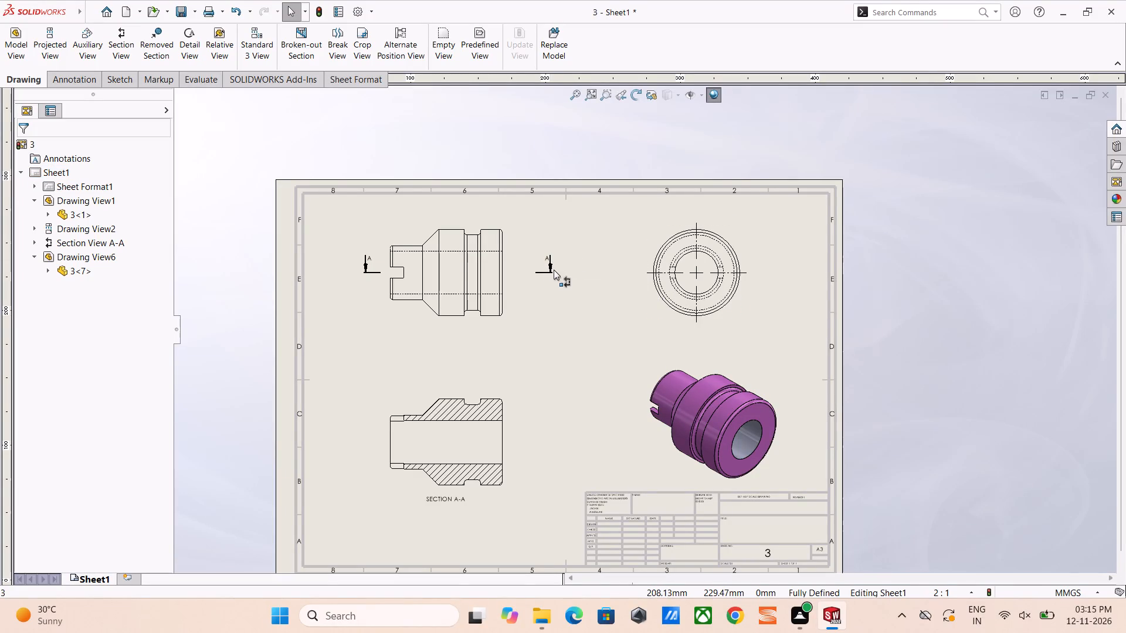
pyautogui.moveTo(554, 270); pyautogui.dragTo(523, 275)
pyautogui.click(897, 221)
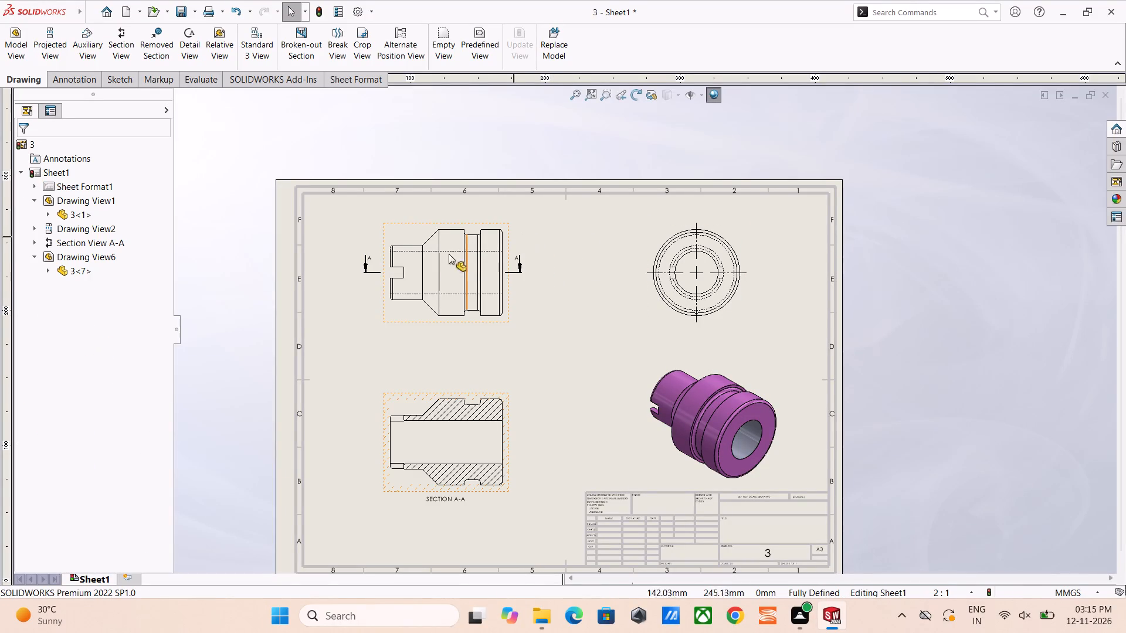
pyautogui.click(364, 264)
pyautogui.moveTo(365, 270); pyautogui.dragTo(378, 273)
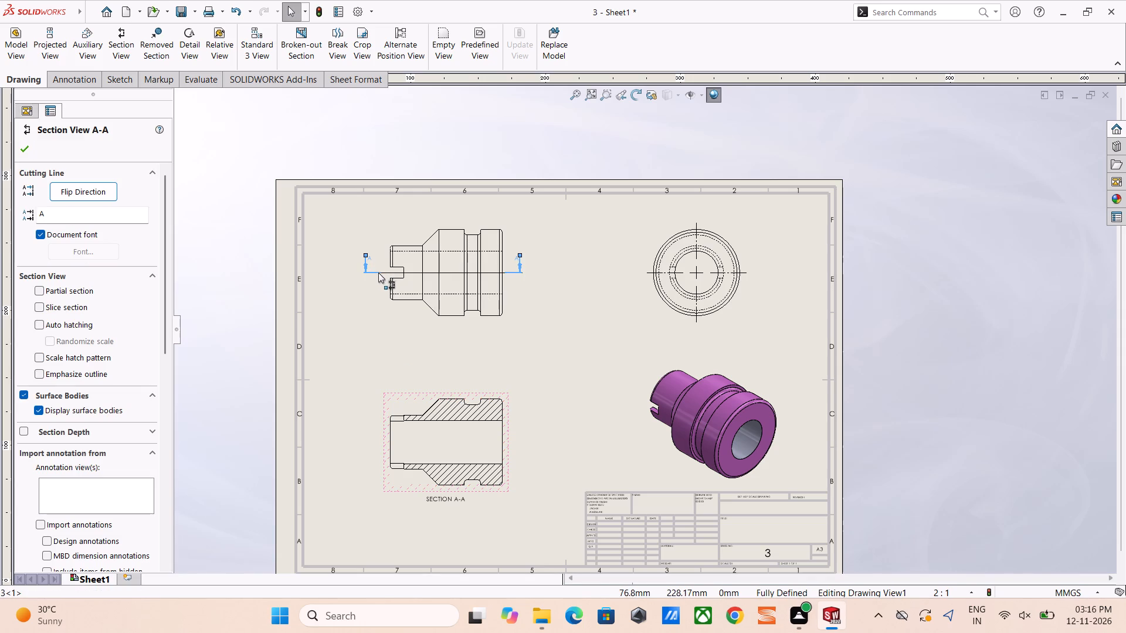
pyautogui.moveTo(378, 273); pyautogui.dragTo(378, 273)
pyautogui.click(905, 241)
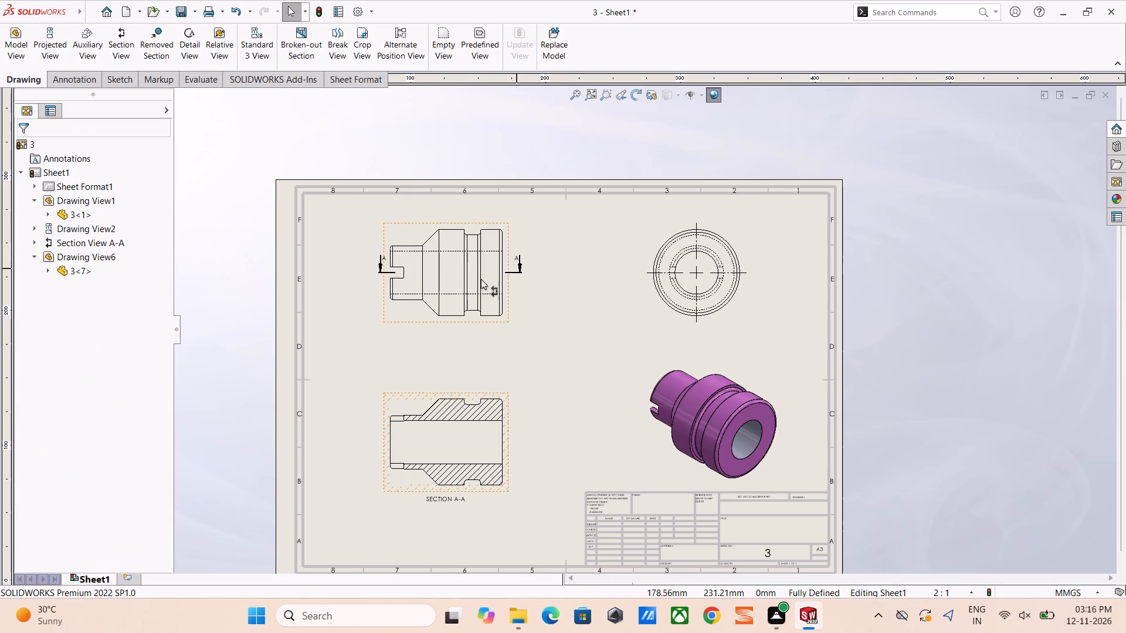
pyautogui.scroll(-5, 544, 260)
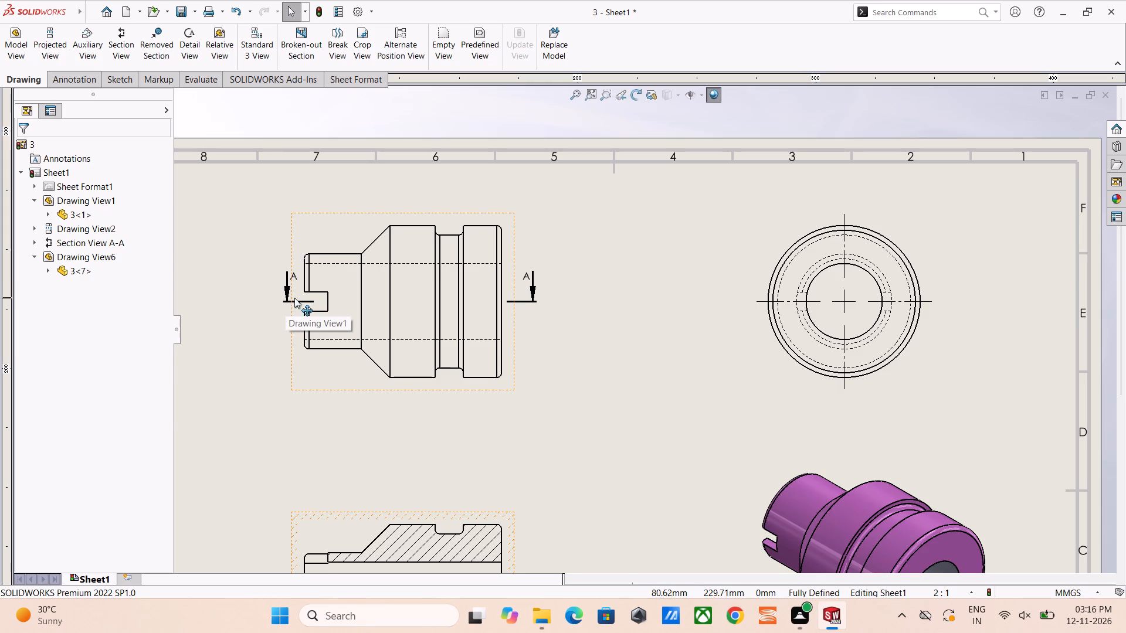
# Adjust the side view's horizontal position slightly, keeping it level with the end view and aligned above section A-A.
pyautogui.moveTo(296, 300); pyautogui.dragTo(263, 296)
pyautogui.click(285, 291)
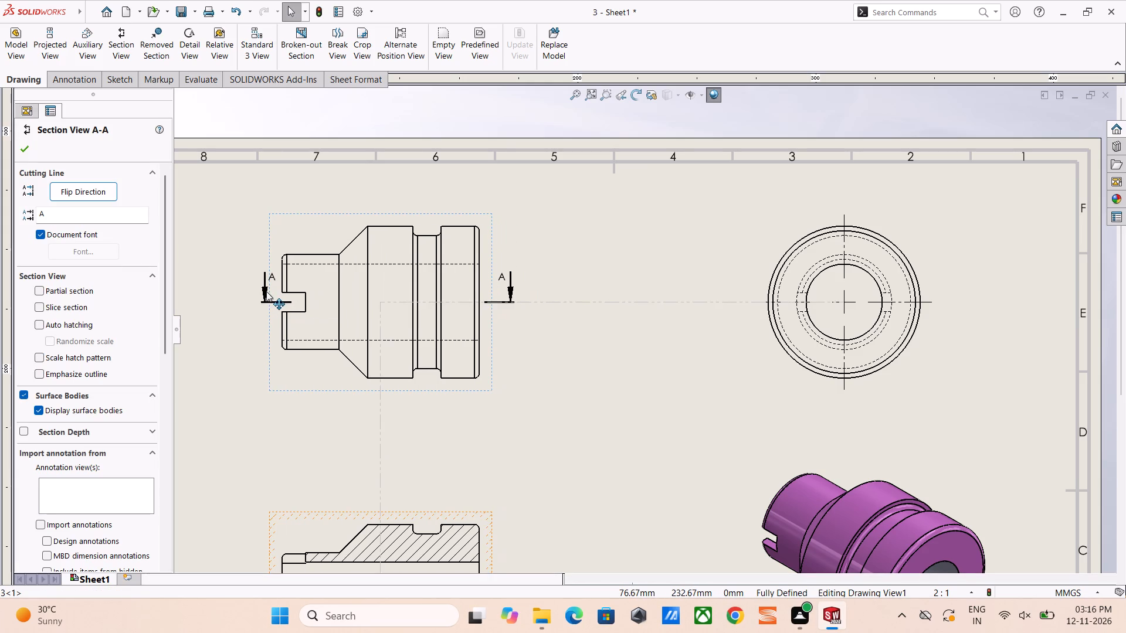
pyautogui.click(255, 314)
pyautogui.moveTo(301, 301); pyautogui.dragTo(534, 300)
pyautogui.click(555, 350)
# Add horizontal dimensions above the side view for the widths of the rounded edges at its slotted and flange ends.
pyautogui.scroll(8, 535, 335)
pyautogui.scroll(-5, 671, 330)
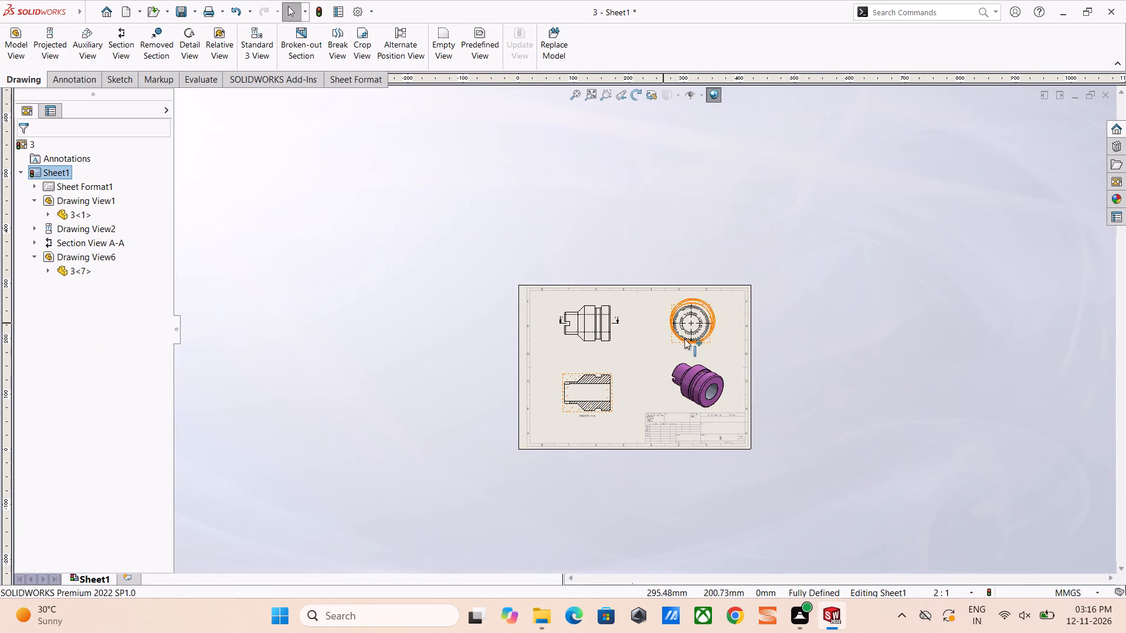
pyautogui.click(893, 386)
pyautogui.scroll(-1, 640, 383)
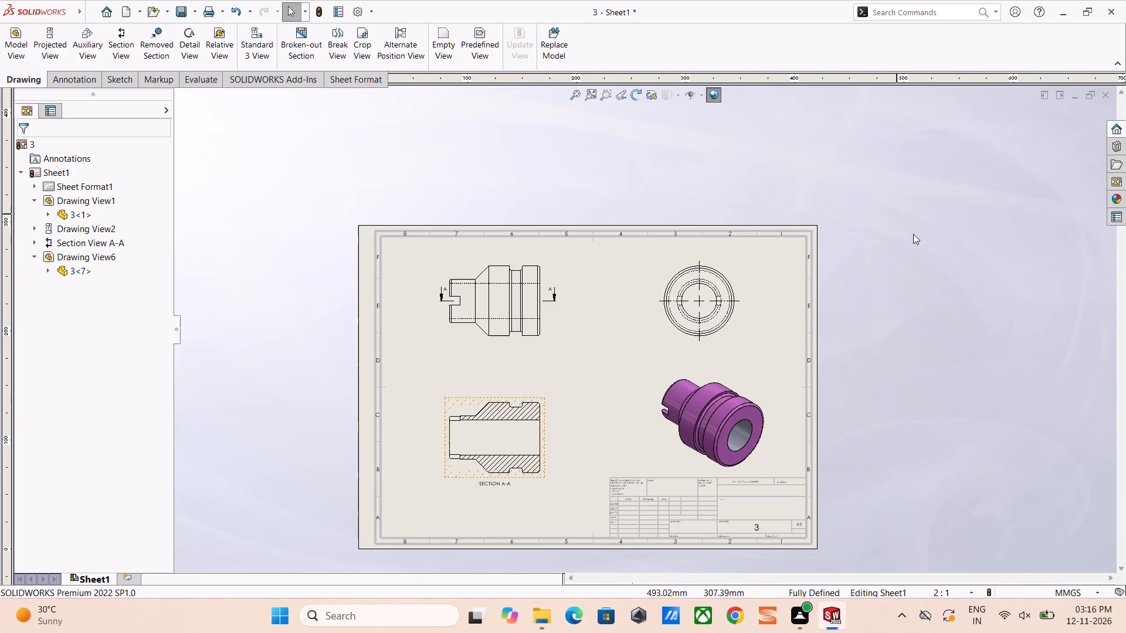
pyautogui.moveTo(993, 378); pyautogui.dragTo(981, 224, button='right')
pyautogui.scroll(-9, 555, 282)
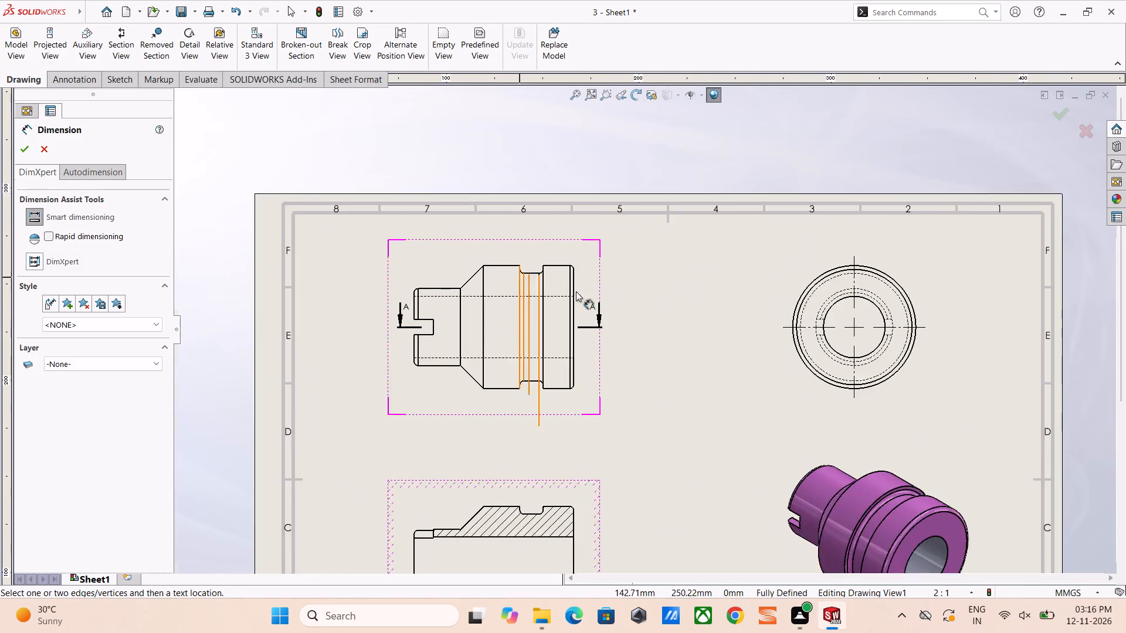
pyautogui.click(617, 293)
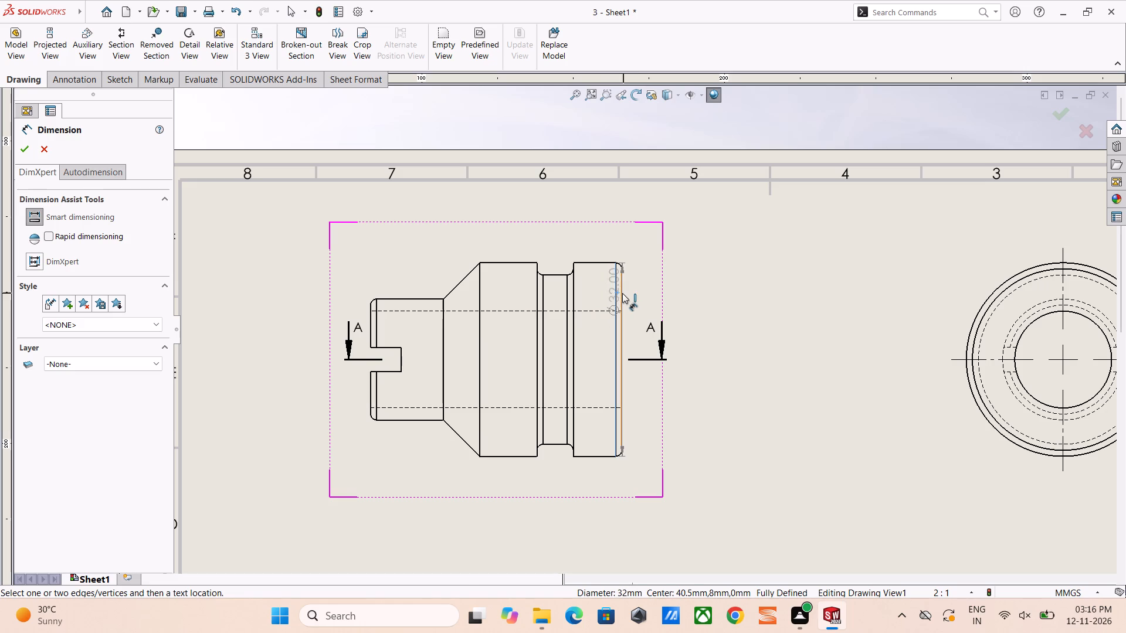
pyautogui.click(622, 293)
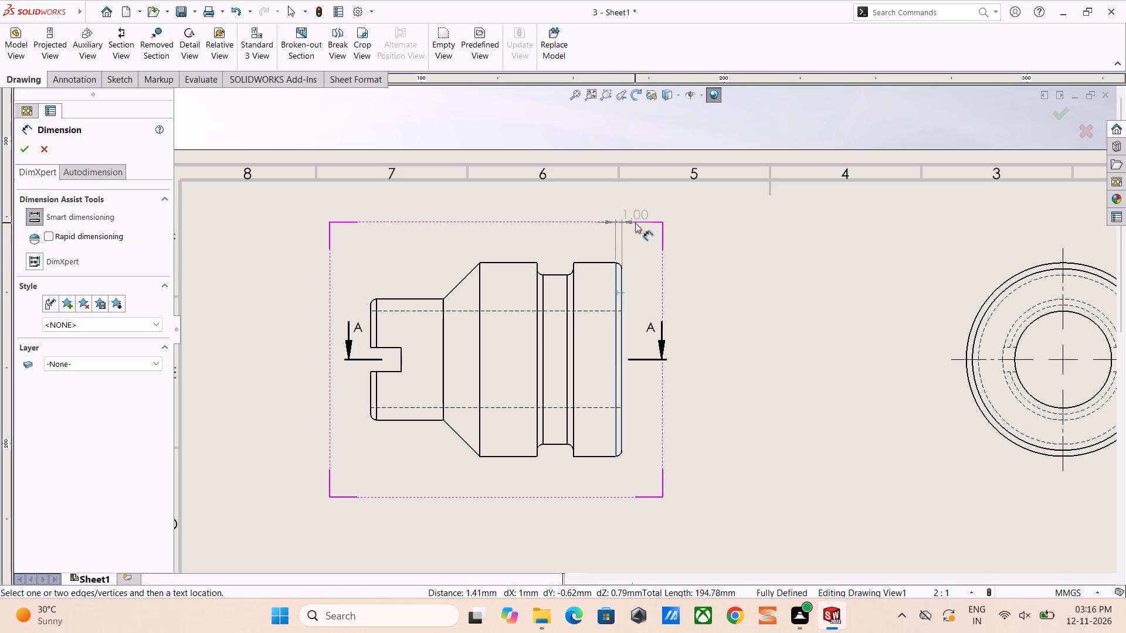
pyautogui.click(635, 223)
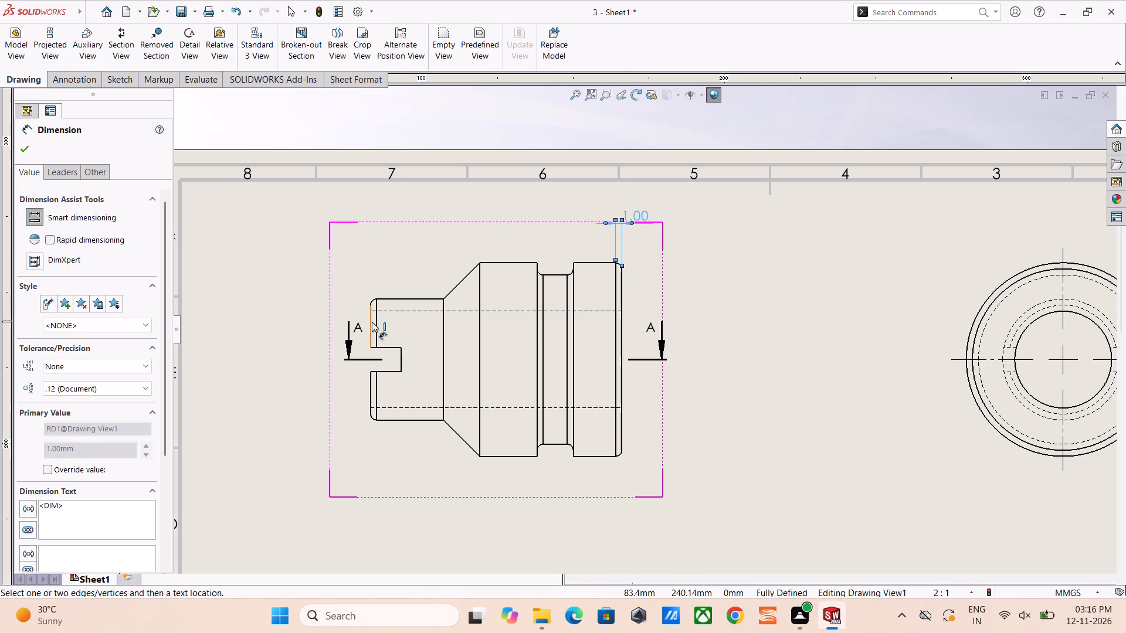
pyautogui.click(372, 322)
pyautogui.click(378, 324)
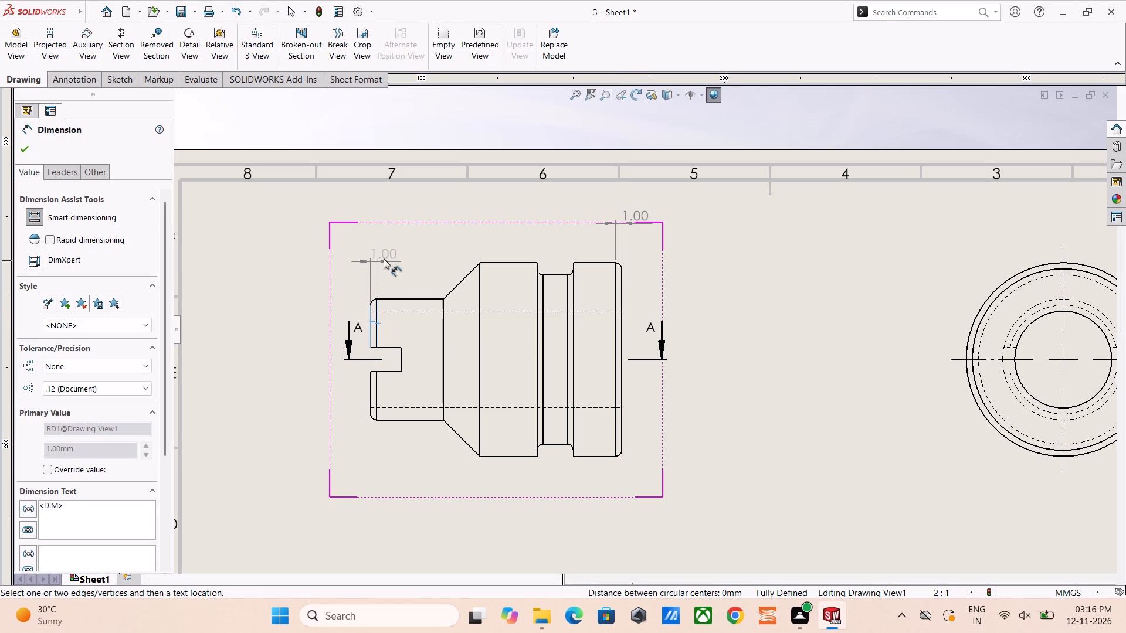
pyautogui.click(392, 218)
pyautogui.click(809, 361)
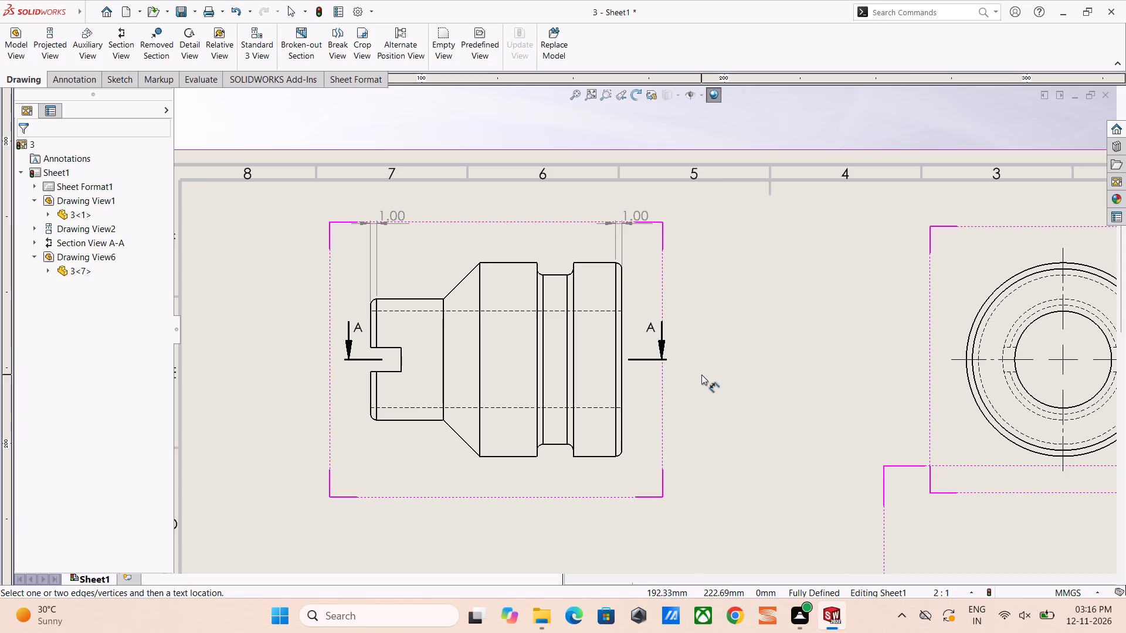
# Dimension the end flange's width and the adjacent groove's full width in line below the side view.
pyautogui.scroll(4, 701, 375)
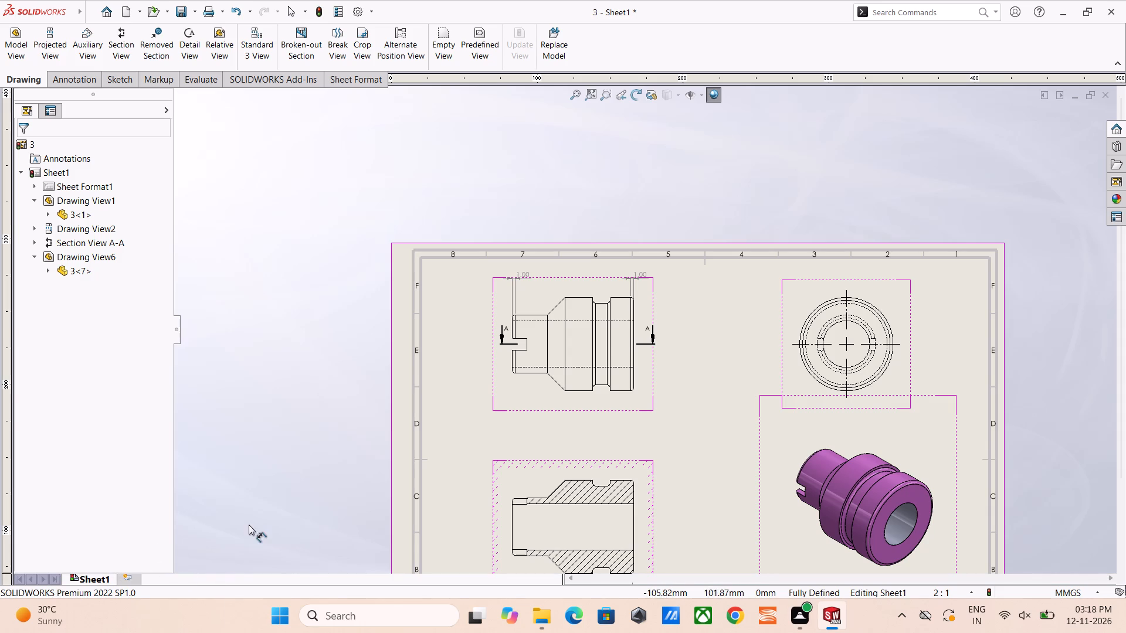
pyautogui.scroll(3, 696, 328)
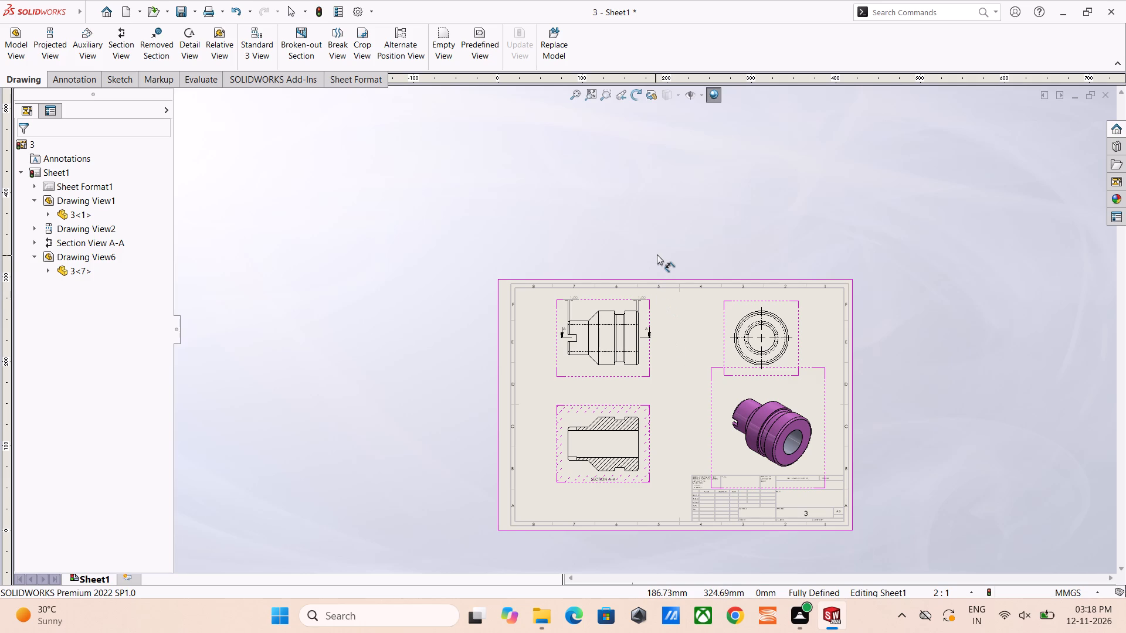
pyautogui.scroll(-4, 633, 386)
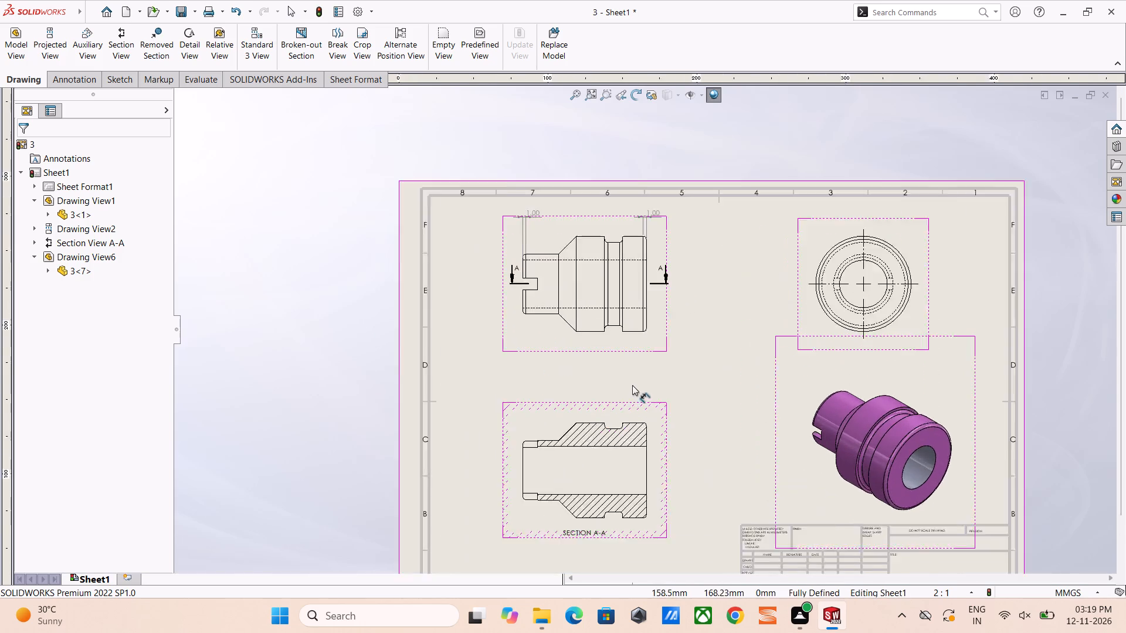
pyautogui.scroll(-2, 632, 385)
pyautogui.scroll(-5, 603, 325)
pyautogui.click(634, 308)
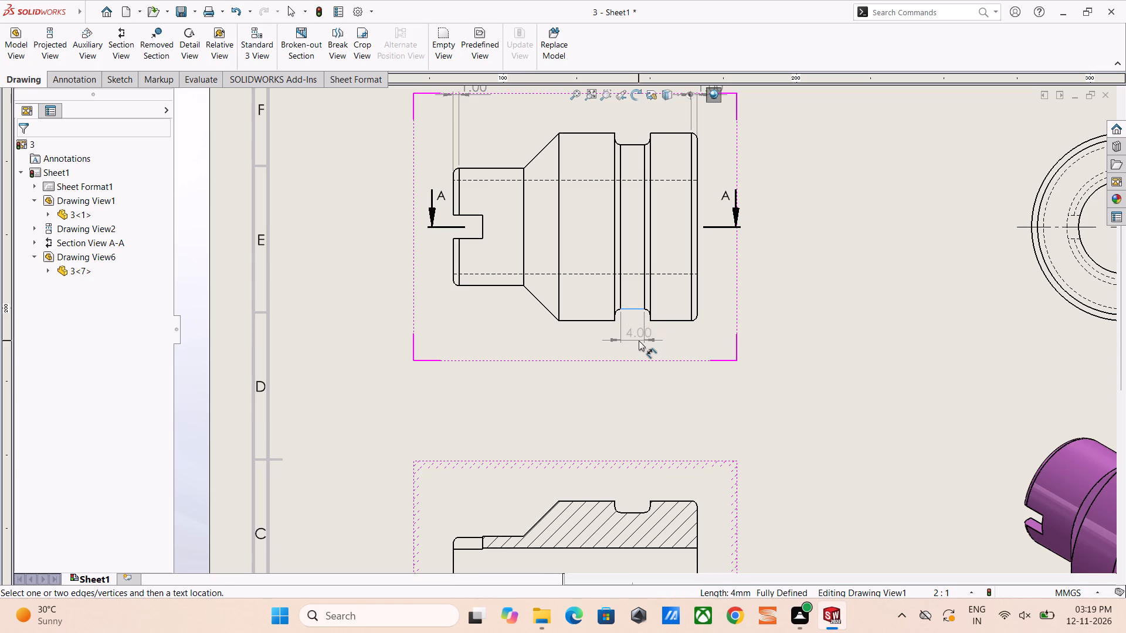
pyautogui.press('Escape')
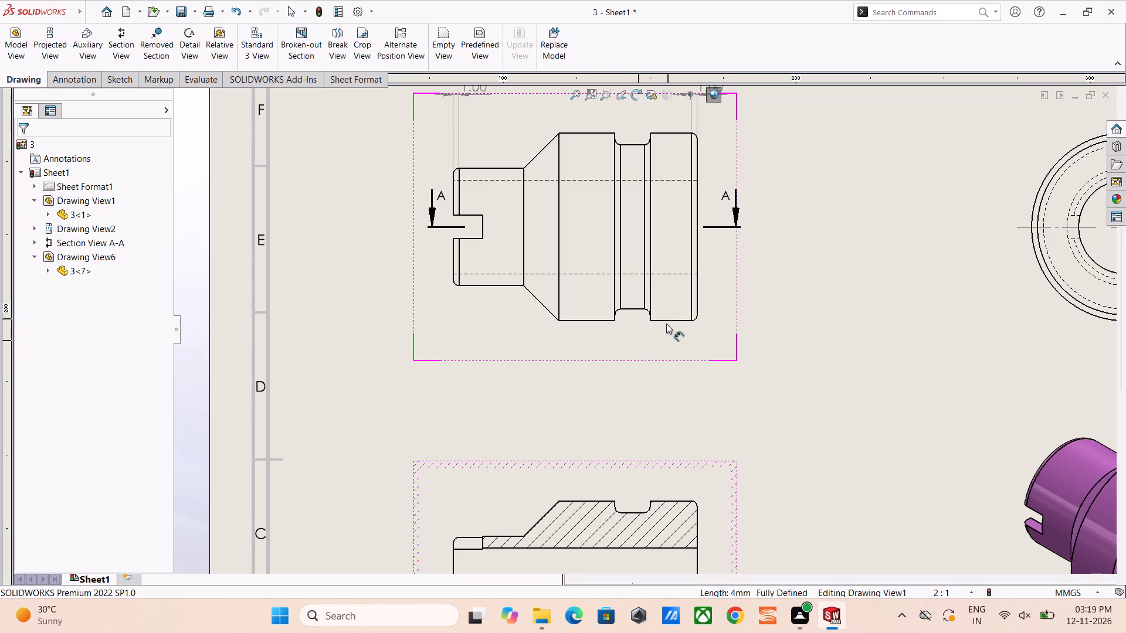
pyautogui.click(651, 304)
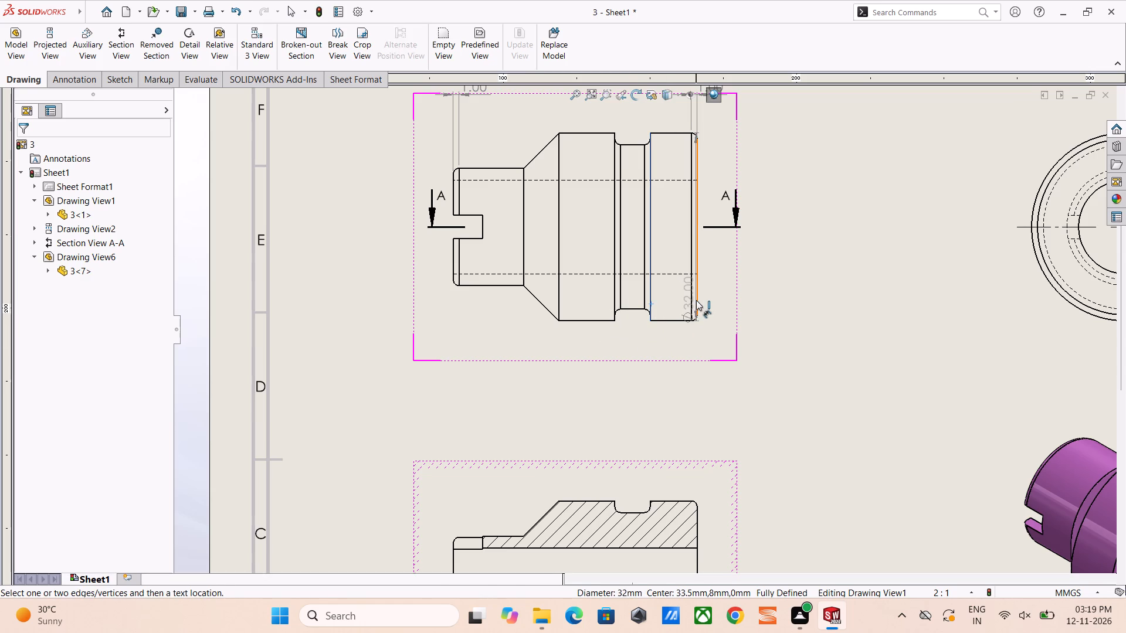
pyautogui.click(697, 300)
pyautogui.click(676, 348)
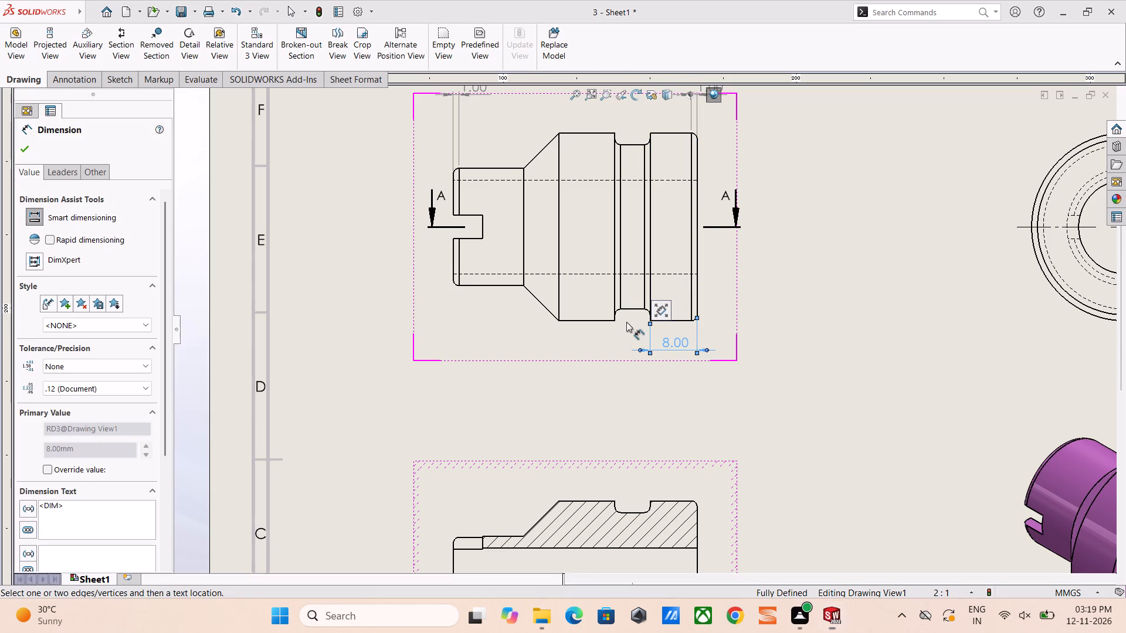
pyautogui.click(614, 303)
pyautogui.click(651, 296)
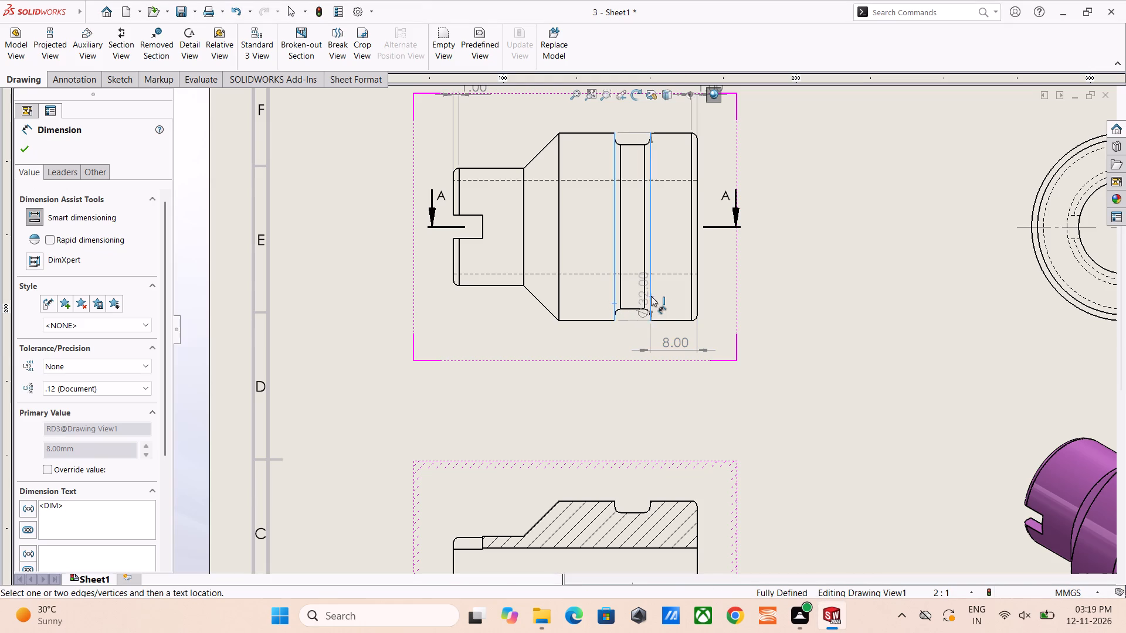
pyautogui.click(635, 349)
pyautogui.click(613, 377)
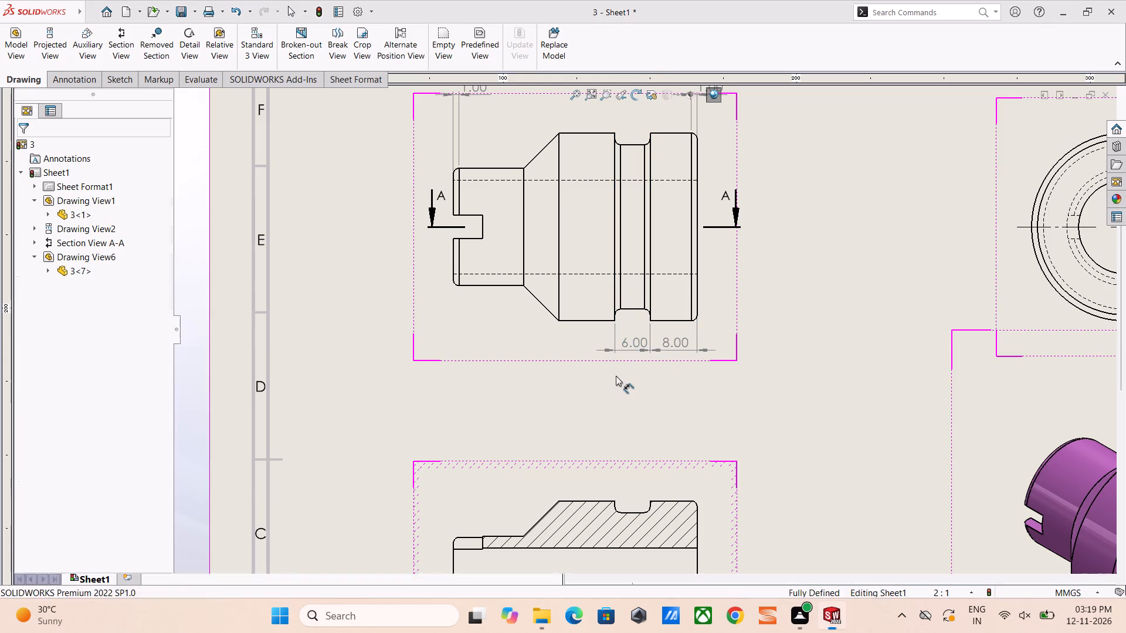
# Add an angular dimension between the lower edge of the slotted neck and the taper, placed below the side view.
pyautogui.scroll(-6, 653, 355)
pyautogui.scroll(1, 643, 356)
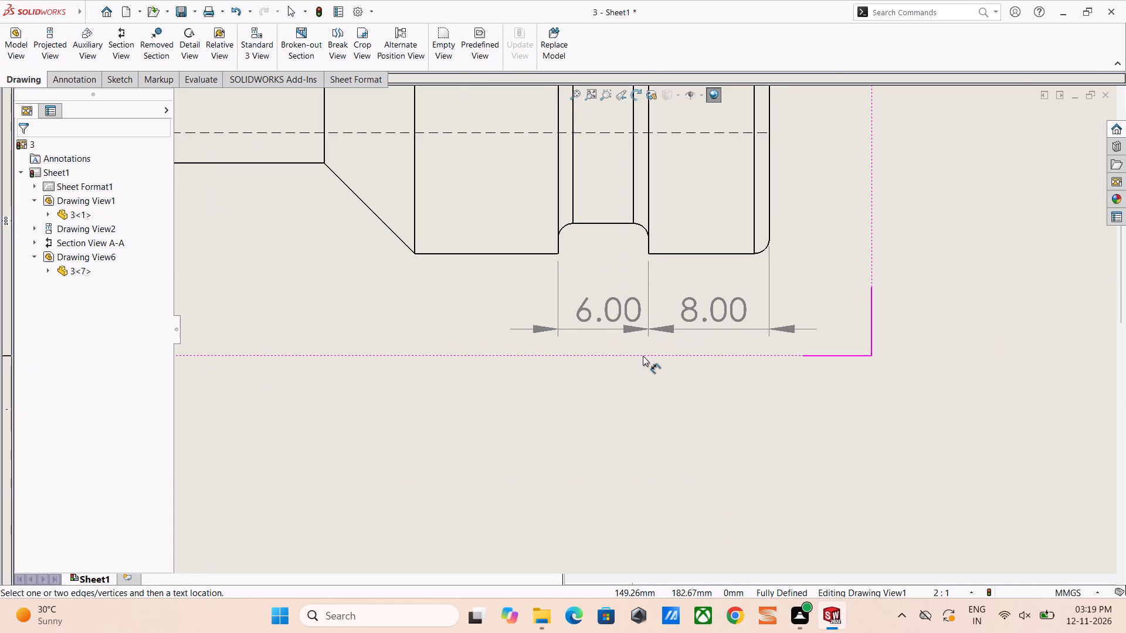
pyautogui.click(293, 159)
pyautogui.click(293, 164)
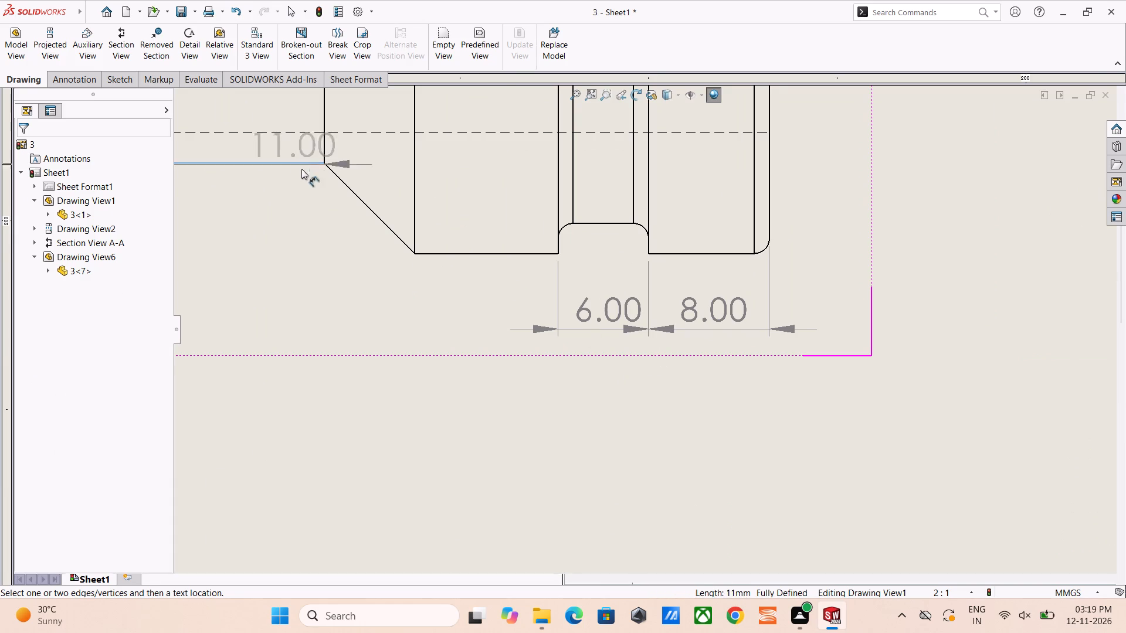
pyautogui.click(347, 186)
pyautogui.click(286, 252)
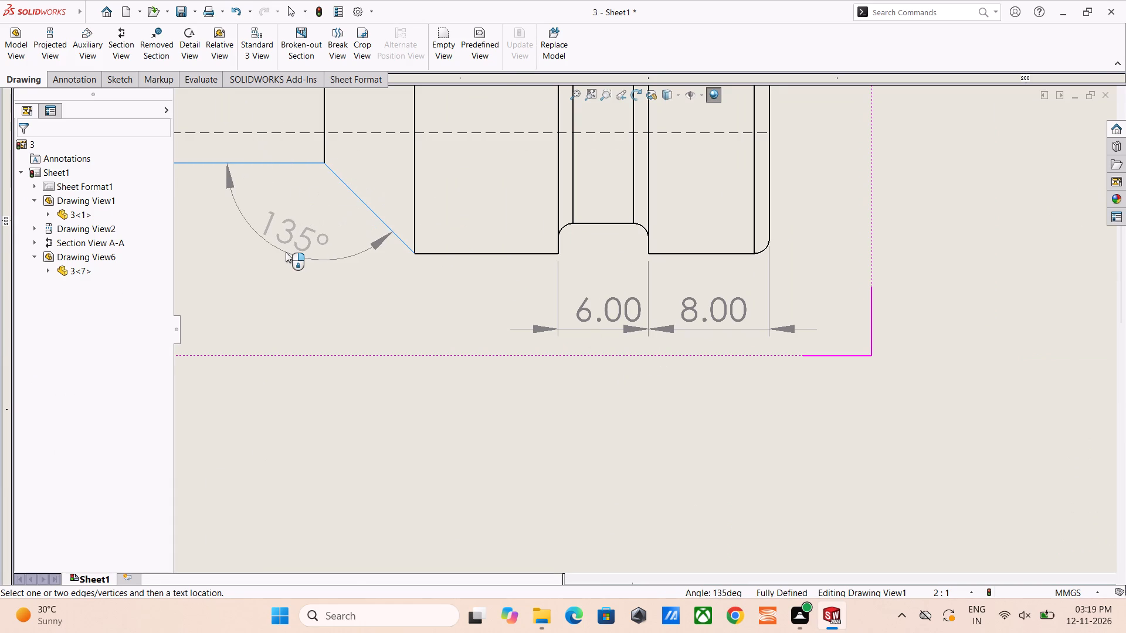
pyautogui.scroll(7, 336, 240)
pyautogui.click(385, 295)
# Dimension the length from the large end of the taper to the flange end face, below the groove and flange dimensions.
pyautogui.scroll(4, 385, 295)
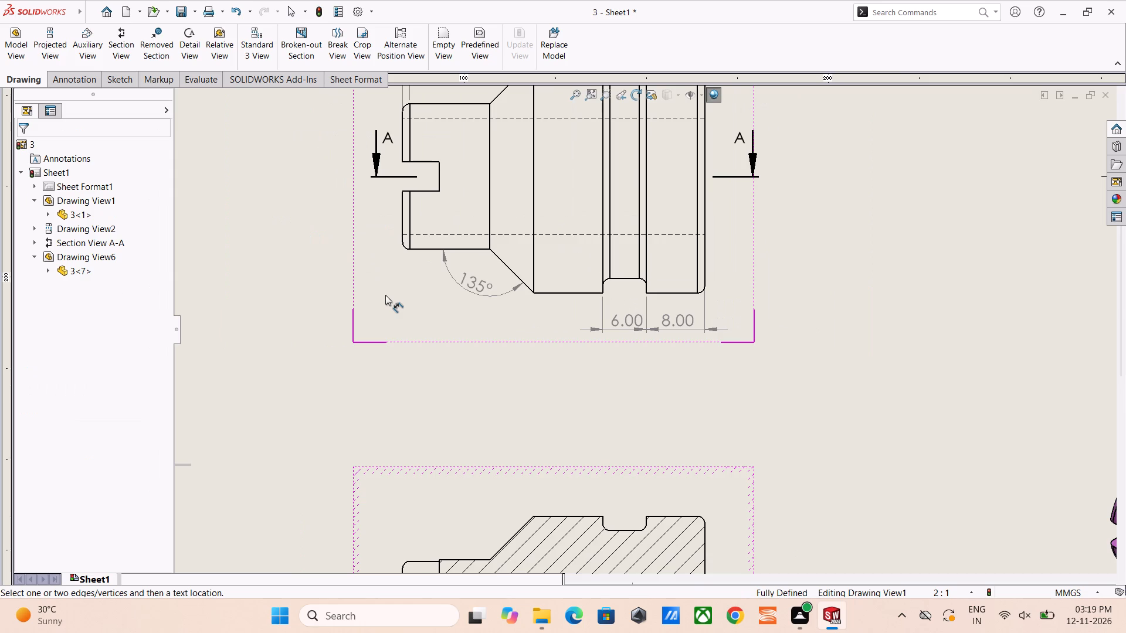
pyautogui.click(532, 257)
pyautogui.click(706, 247)
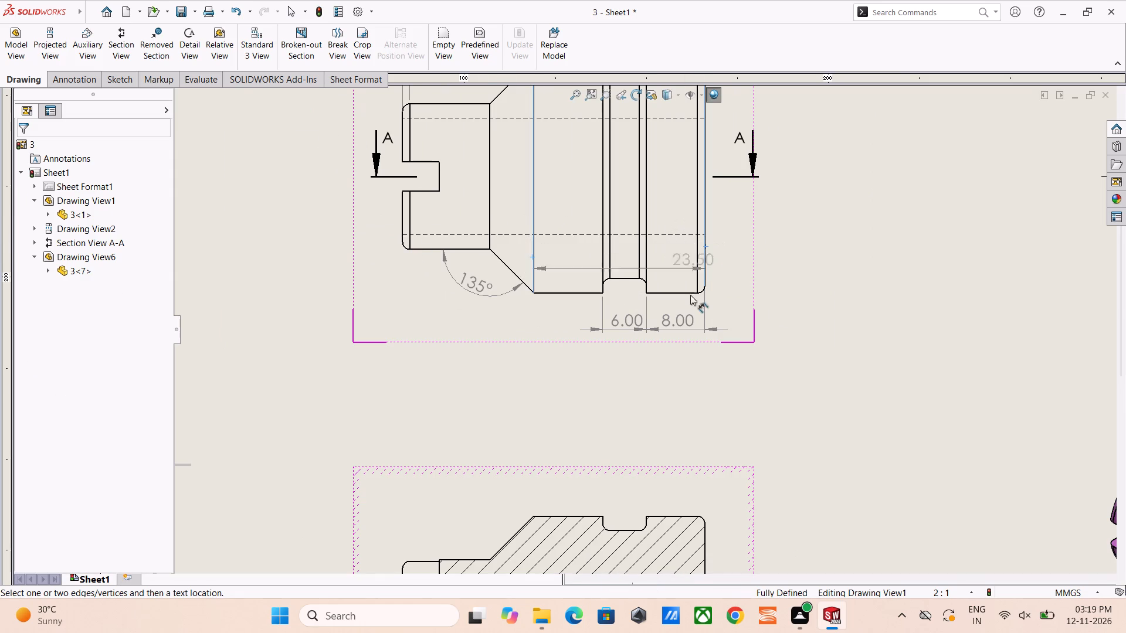
pyautogui.click(647, 390)
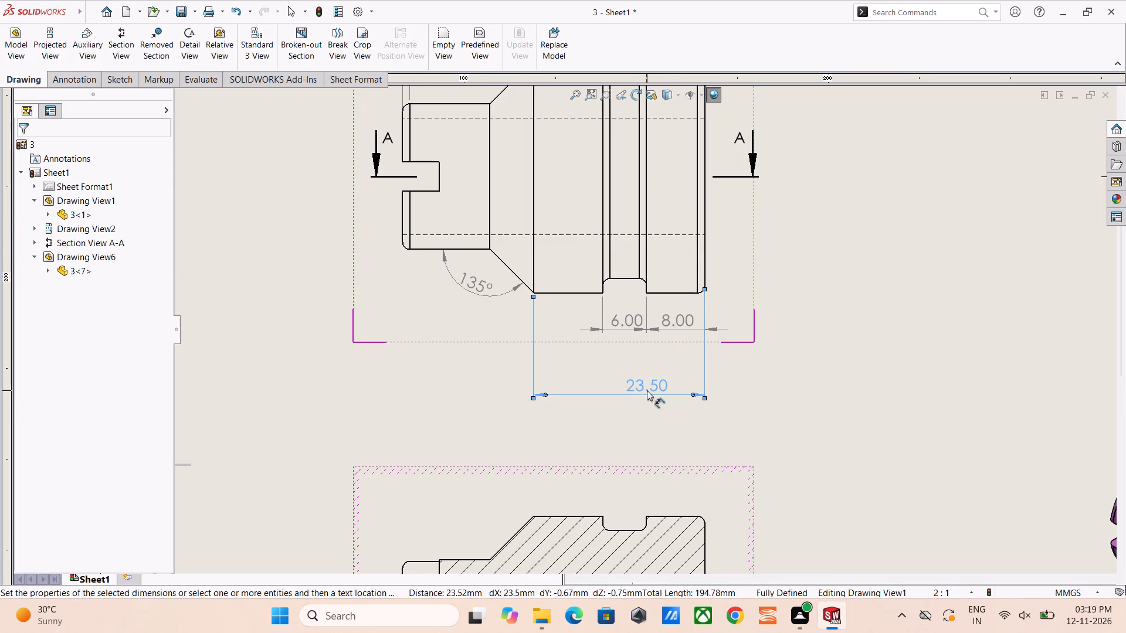
# Dimension the bore's diameter in section A-A, placing it beside the flange end.
pyautogui.scroll(4, 713, 523)
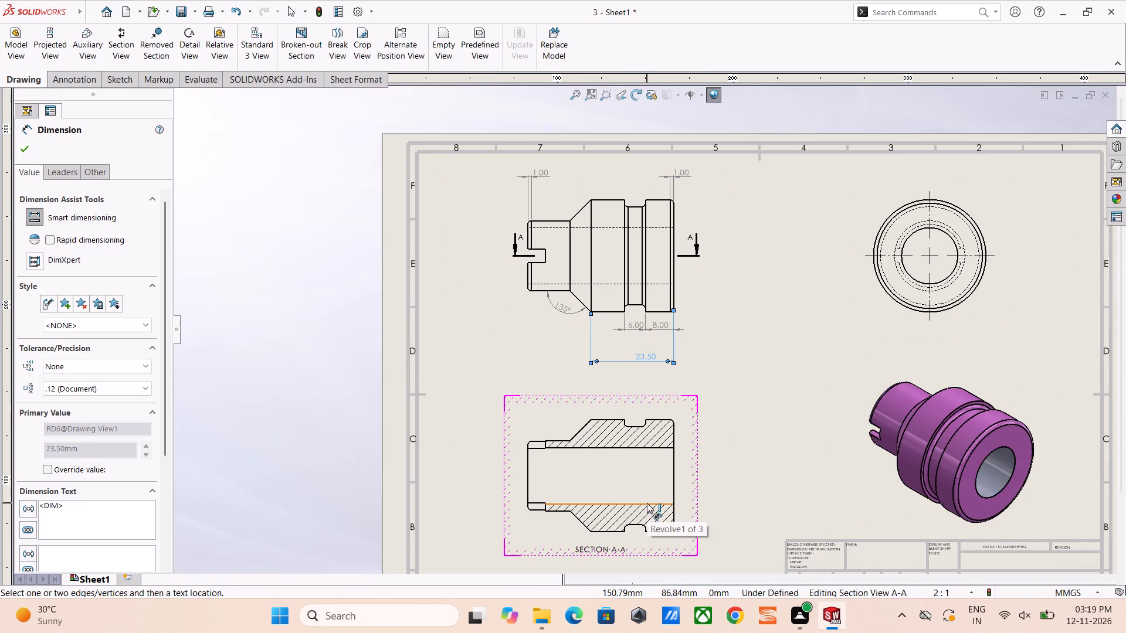
pyautogui.click(647, 503)
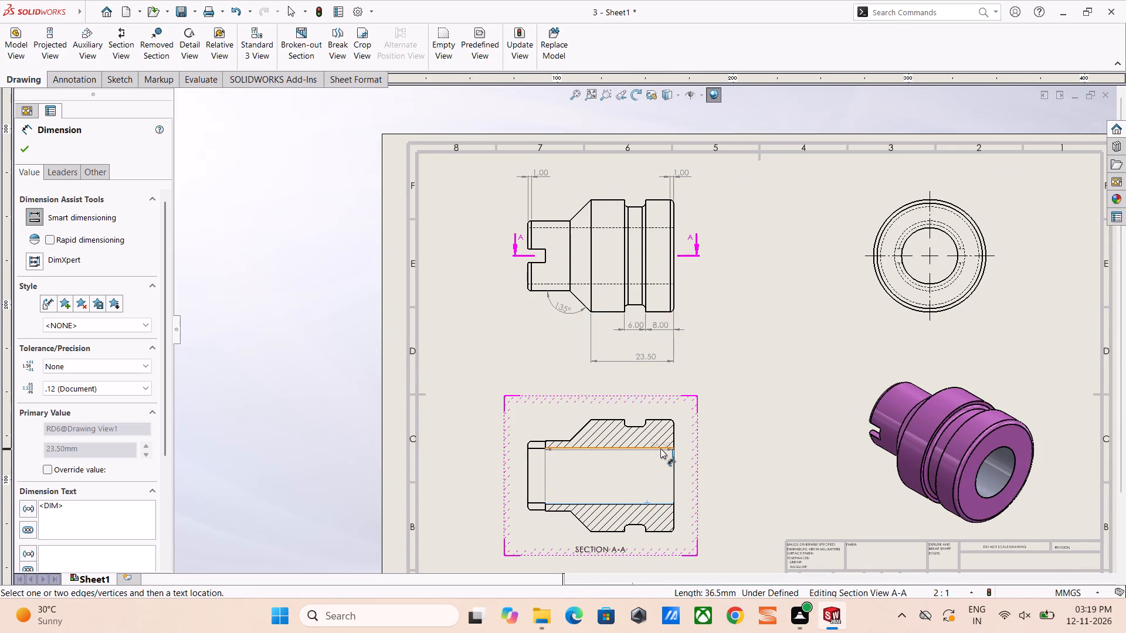
pyautogui.click(660, 447)
pyautogui.click(703, 472)
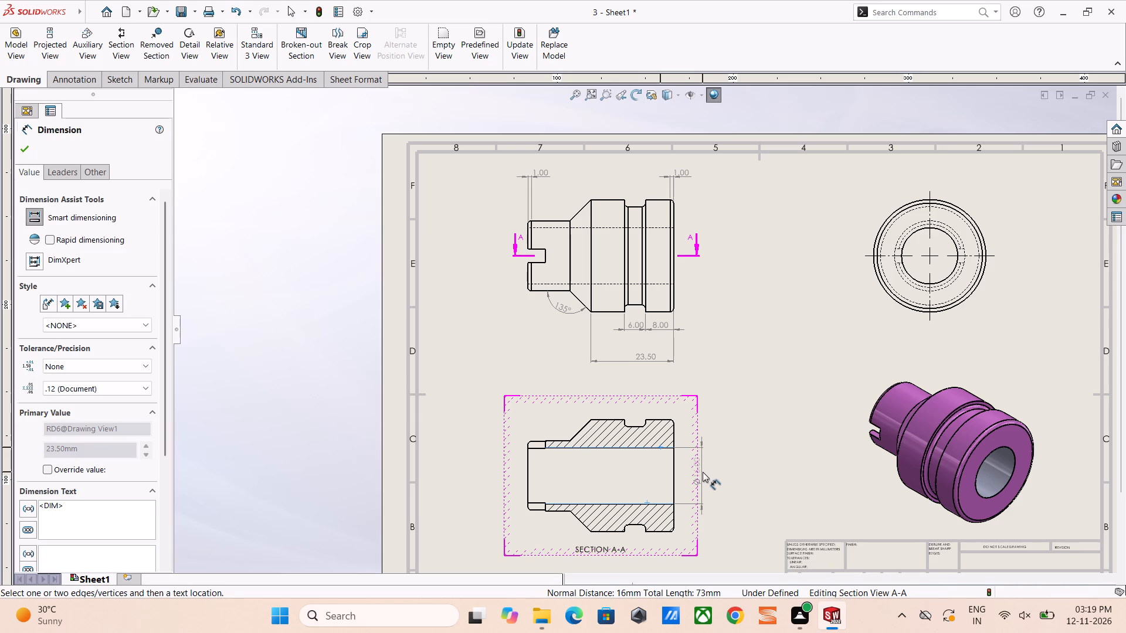
pyautogui.click(725, 475)
pyautogui.click(398, 462)
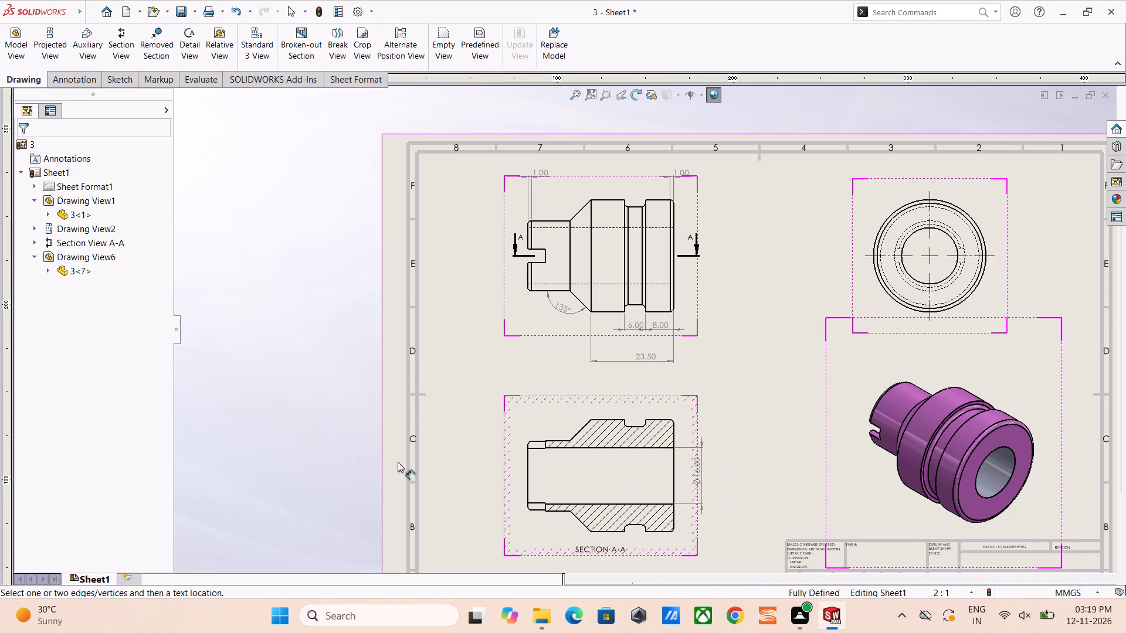
pyautogui.press('Escape')
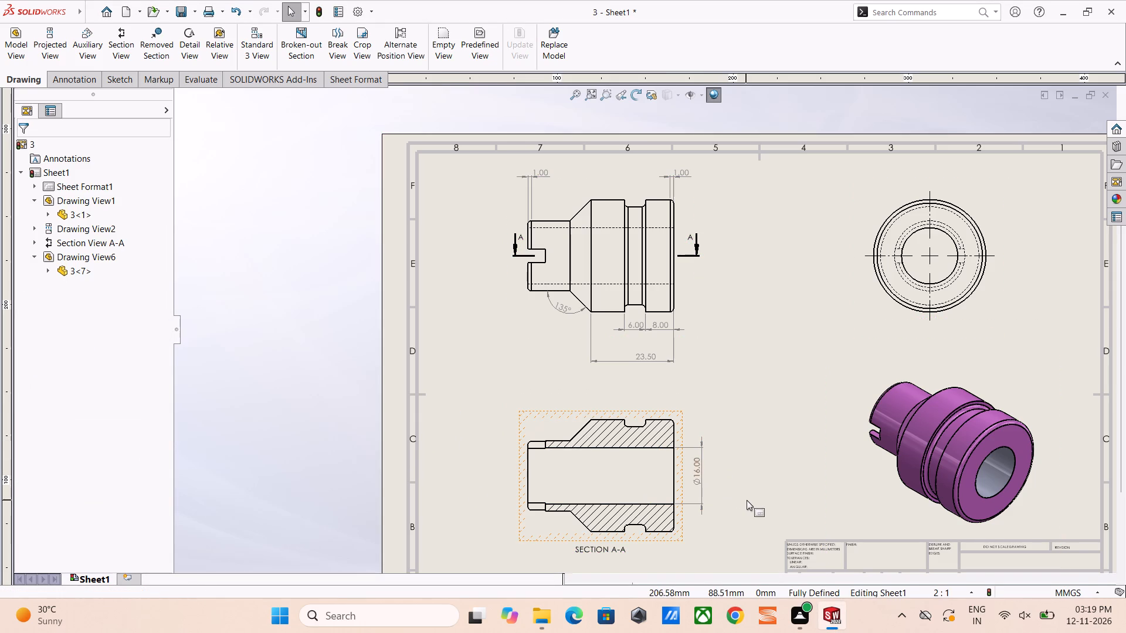
# Dimension the groove's floor diameter outside the bore dimension and its lower corner radius below section A-A.
pyautogui.moveTo(730, 493); pyautogui.dragTo(700, 397, button='right')
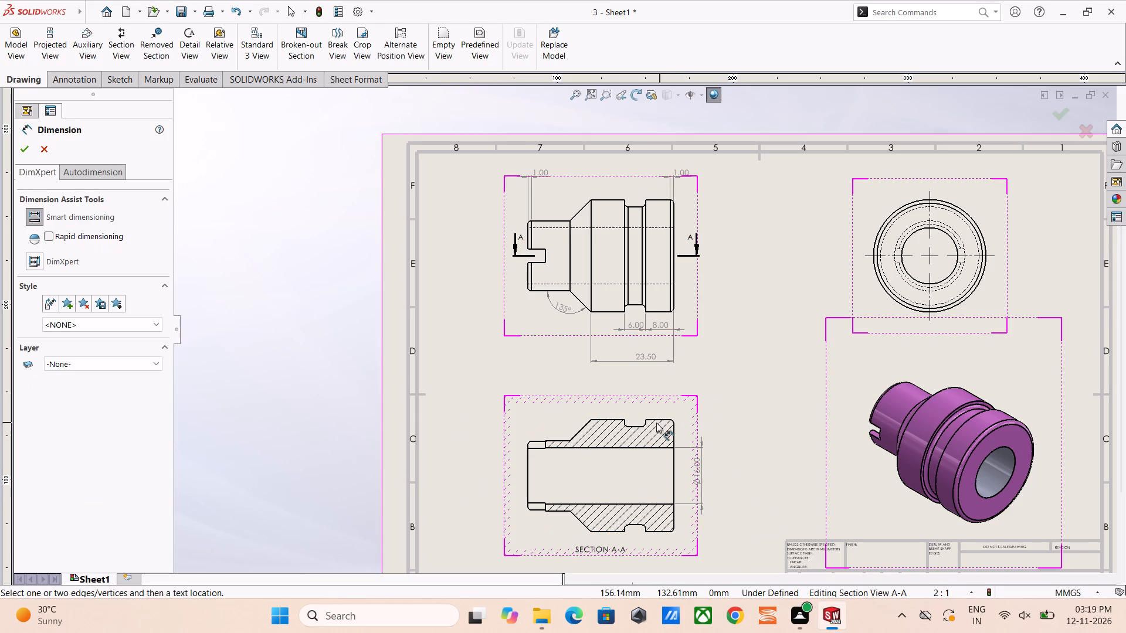
pyautogui.click(639, 427)
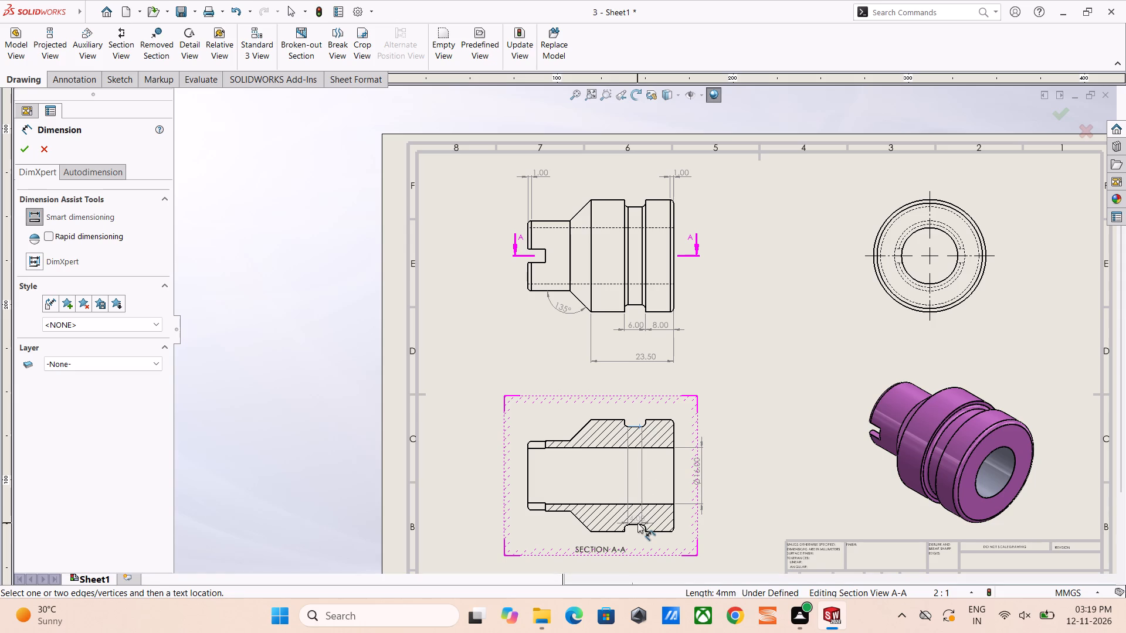
pyautogui.click(637, 525)
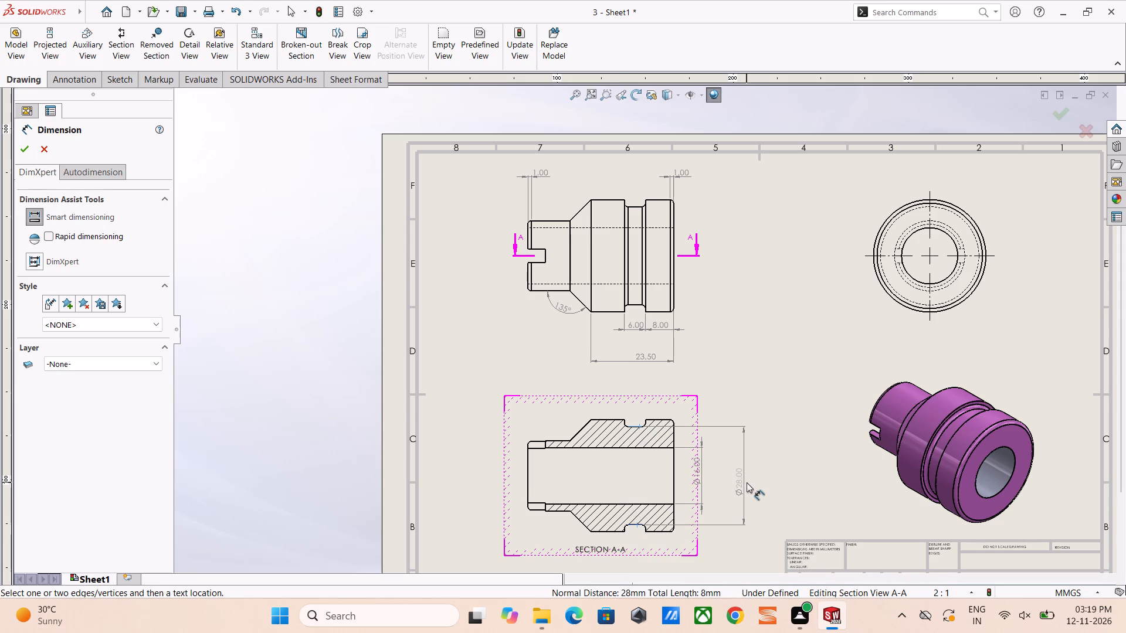
pyautogui.click(748, 468)
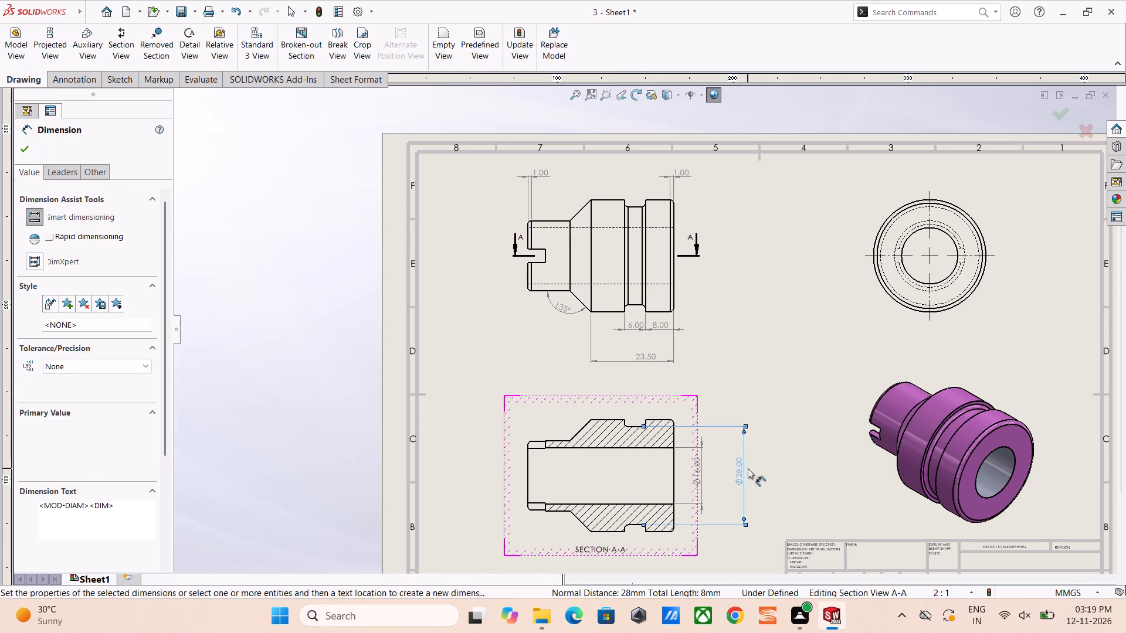
pyautogui.scroll(-5, 629, 520)
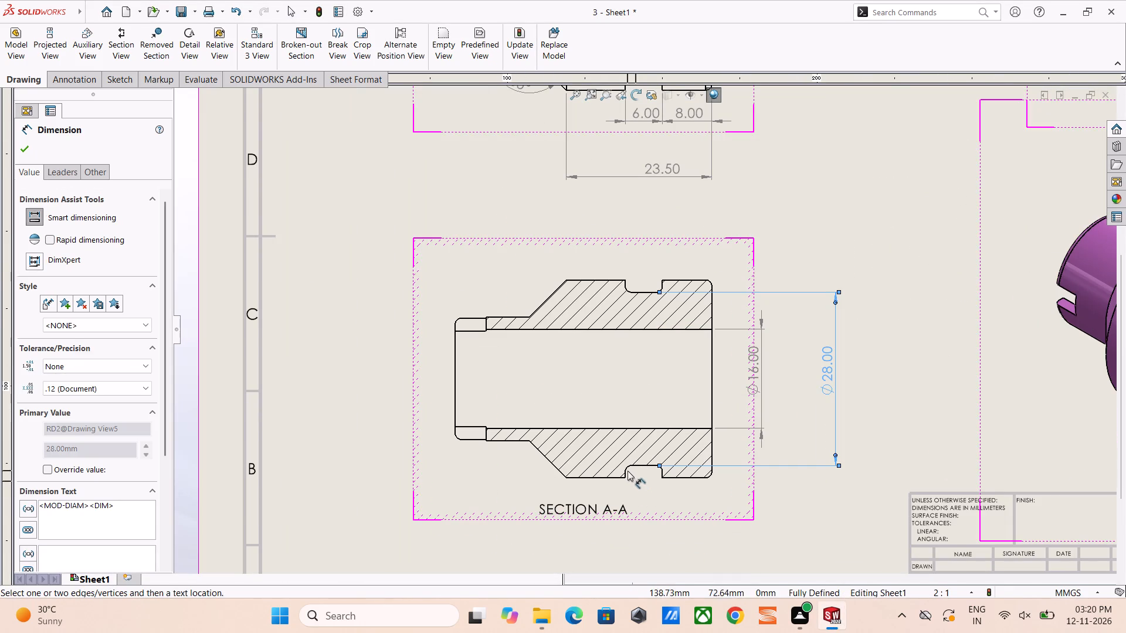
pyautogui.click(626, 468)
pyautogui.click(702, 530)
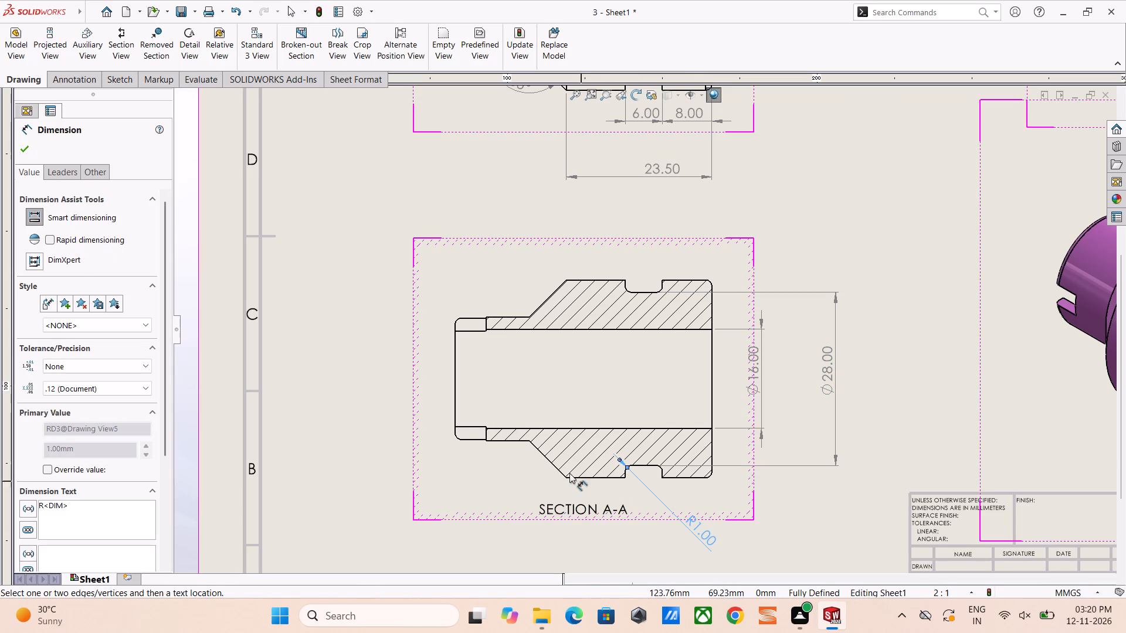
# Dimension the slot's depth and the length from the neck's end to the start of the taper, stacked below section A-A.
pyautogui.click(454, 412)
pyautogui.click(486, 432)
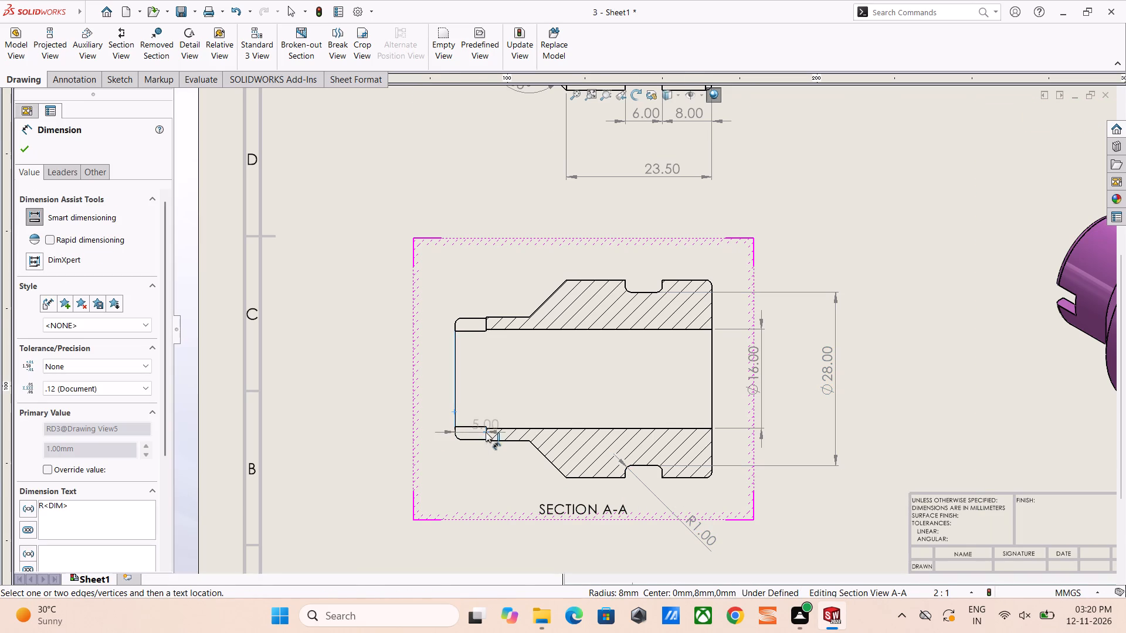
pyautogui.click(479, 487)
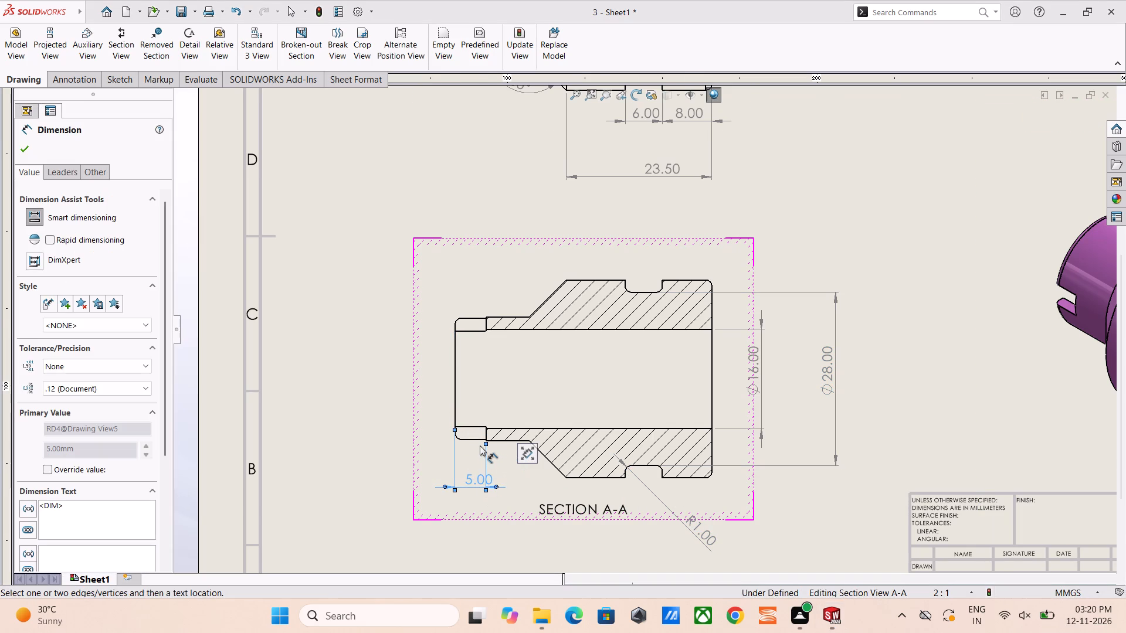
pyautogui.click(454, 416)
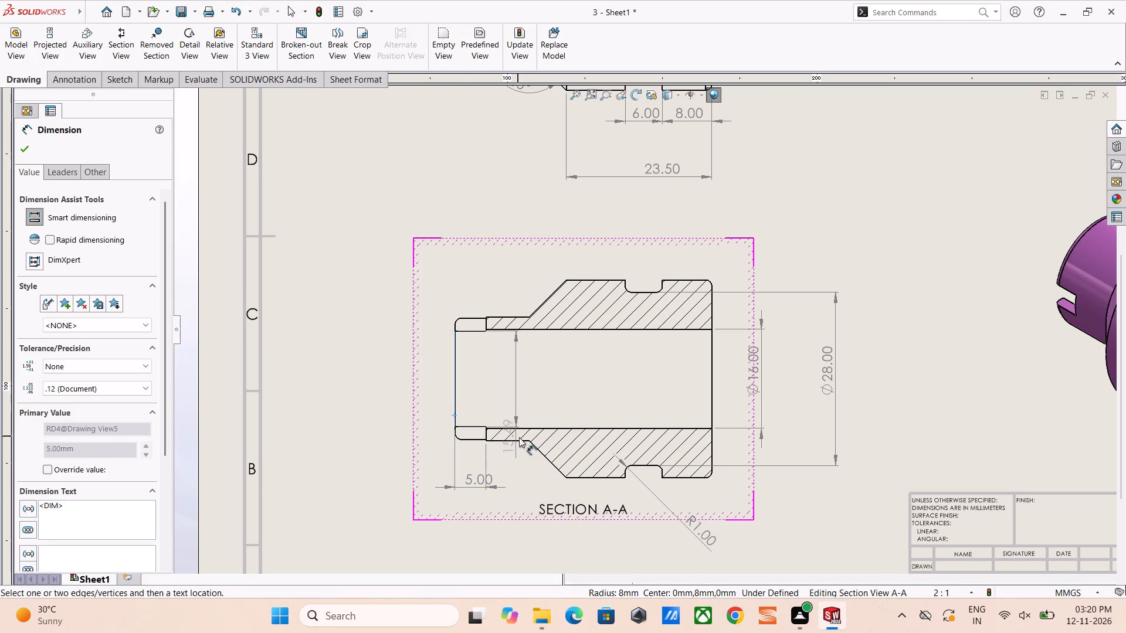
pyautogui.click(528, 441)
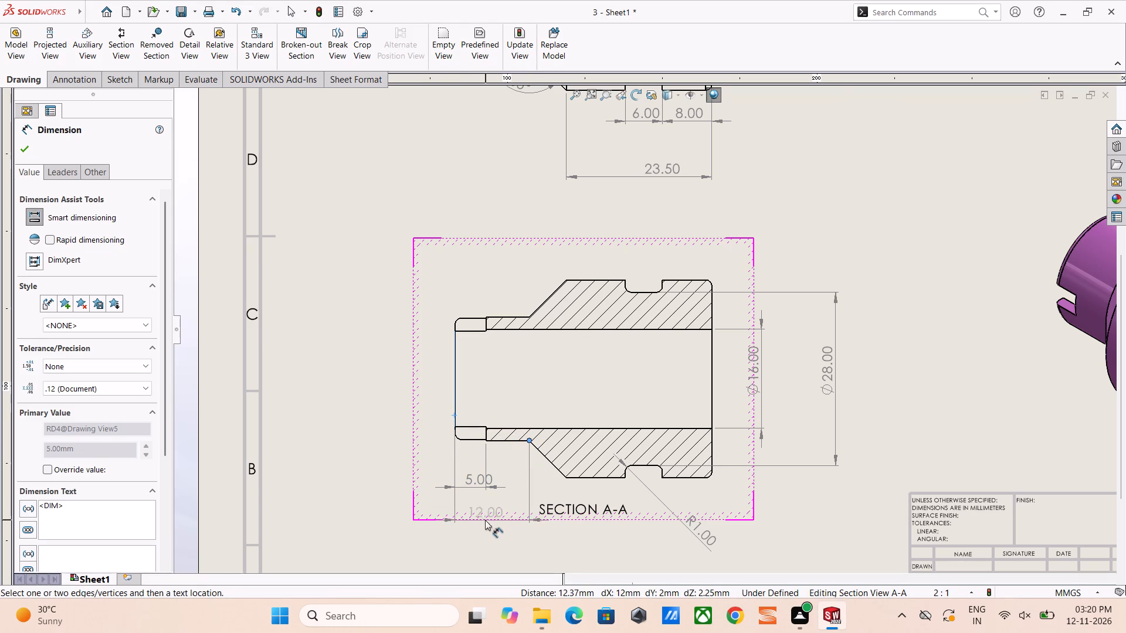
pyautogui.click(484, 518)
pyautogui.click(561, 539)
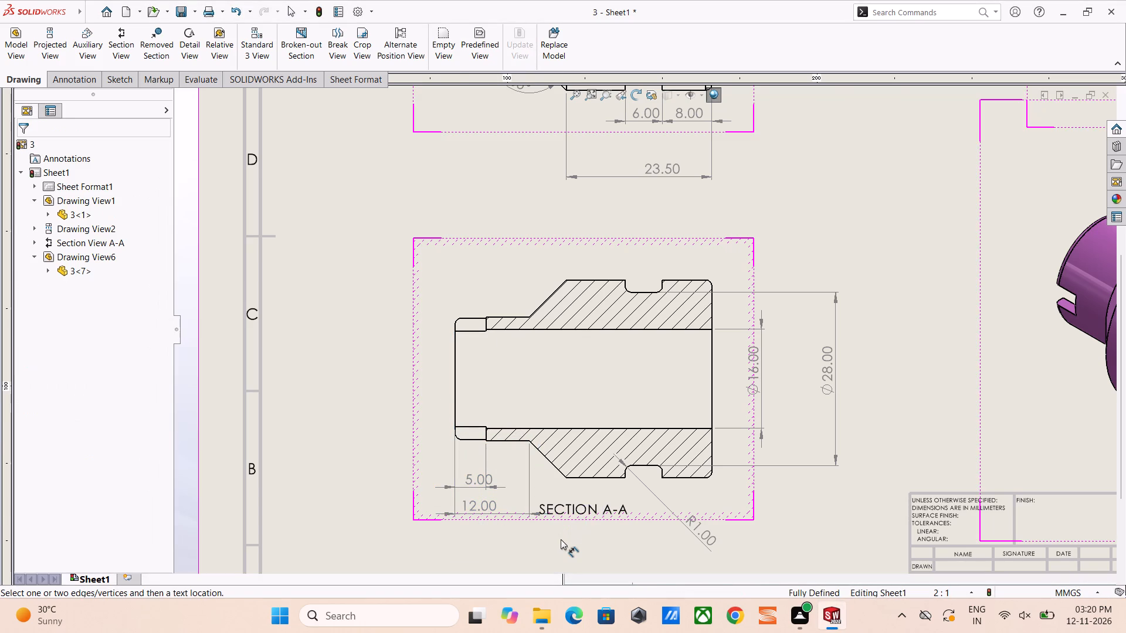
pyautogui.press('Escape')
# Move the SECTION A-A label down and slightly toward the flange, clear of the neck length dimension.
pyautogui.moveTo(585, 513); pyautogui.dragTo(585, 531)
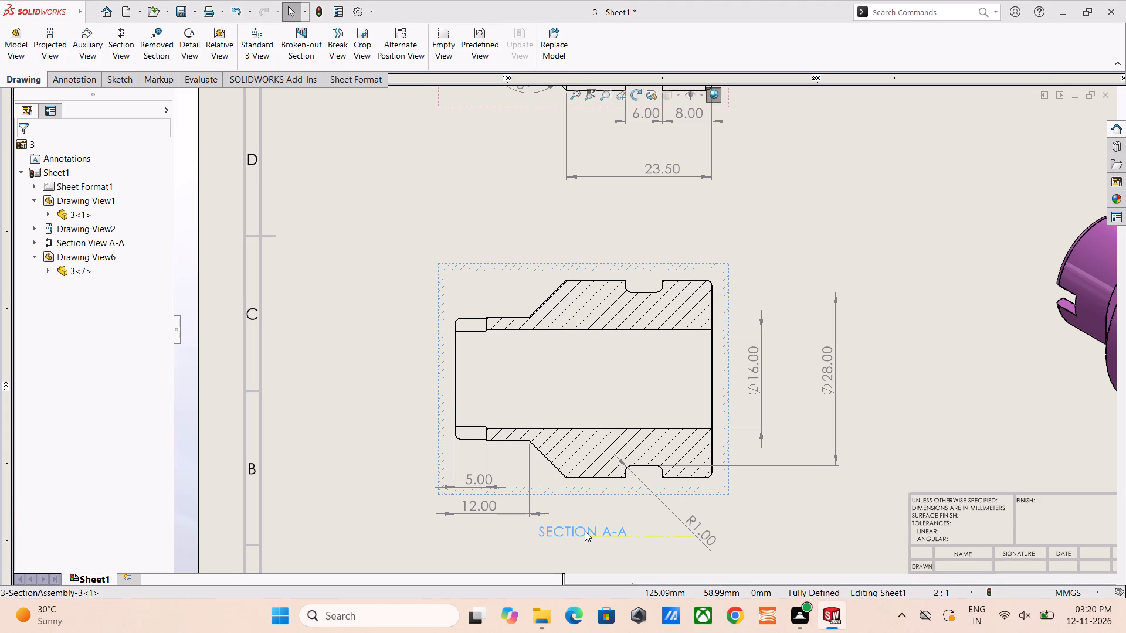
pyautogui.moveTo(585, 531); pyautogui.dragTo(585, 535)
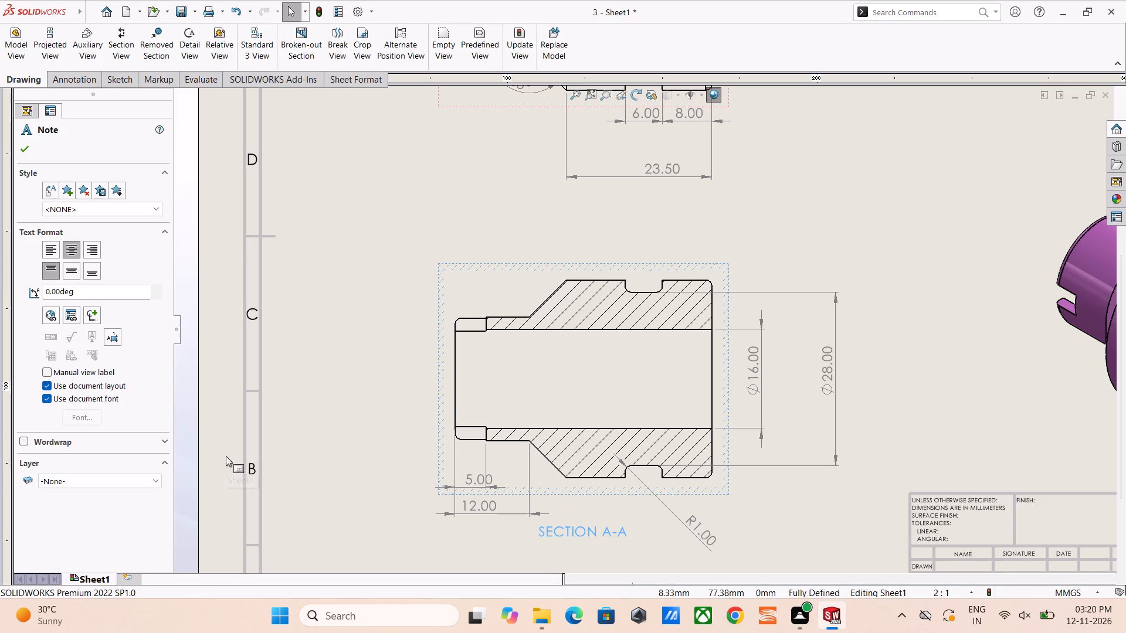
pyautogui.moveTo(560, 529); pyautogui.dragTo(585, 534)
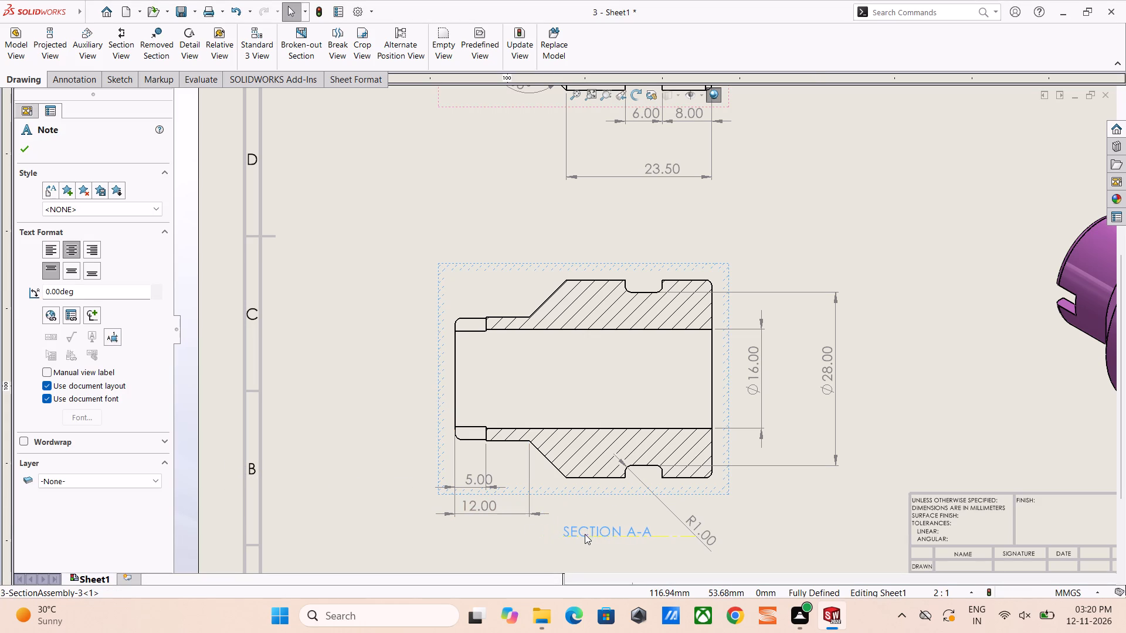
pyautogui.moveTo(585, 534); pyautogui.dragTo(583, 533)
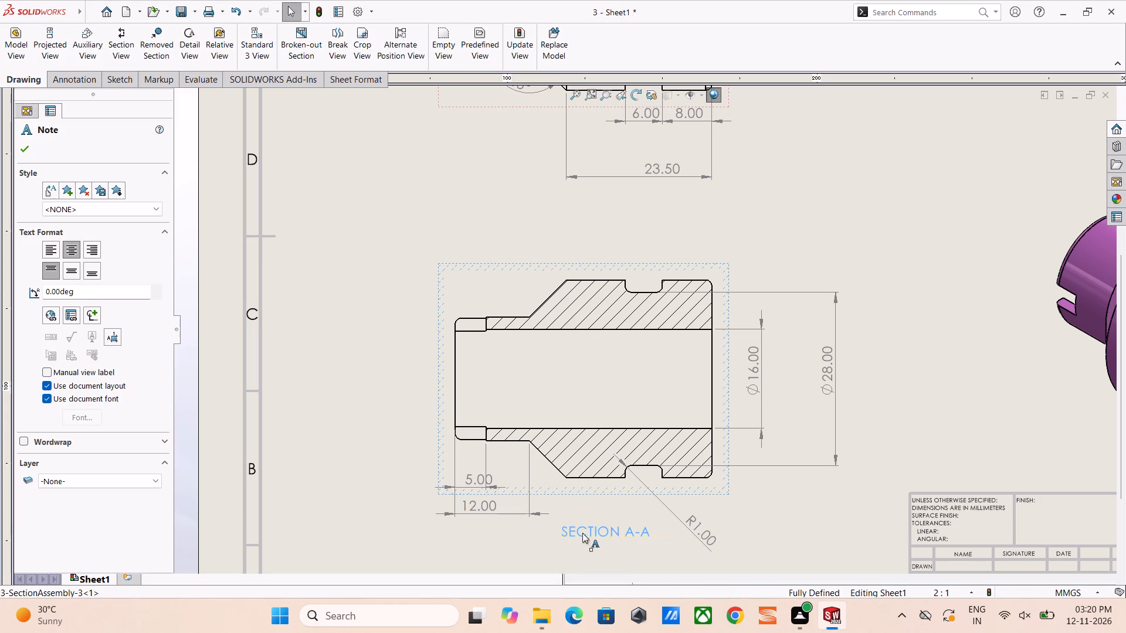
pyautogui.click(183, 393)
# Dimension the slotted neck's diameter on its hidden circle in the end view, placing it diagonally above the view.
pyautogui.scroll(4, 372, 428)
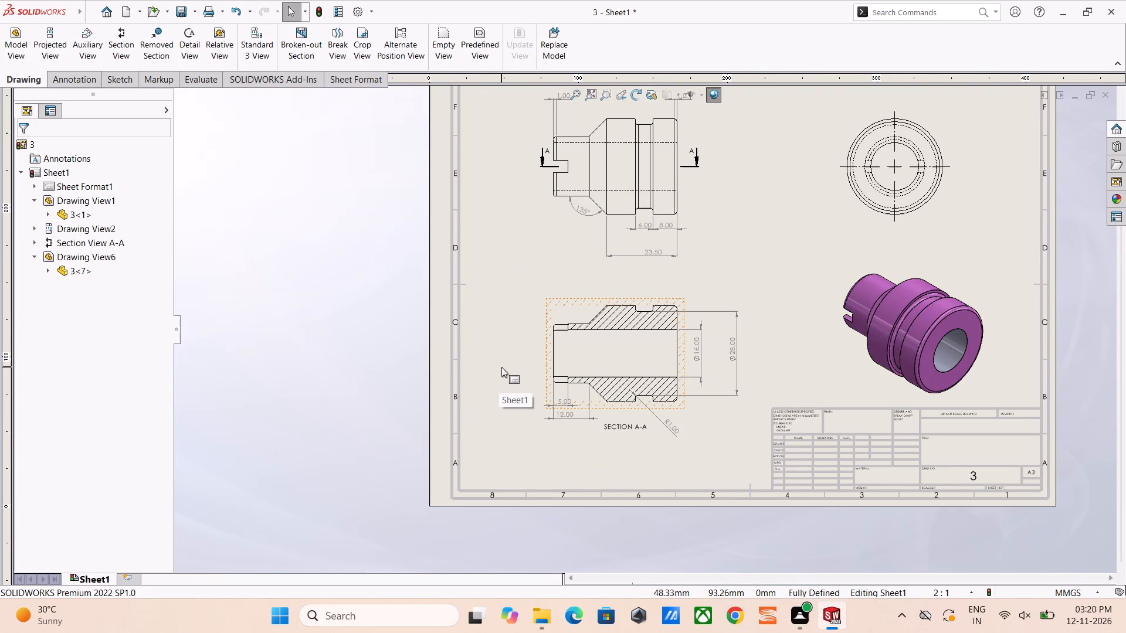
pyautogui.scroll(3, 884, 223)
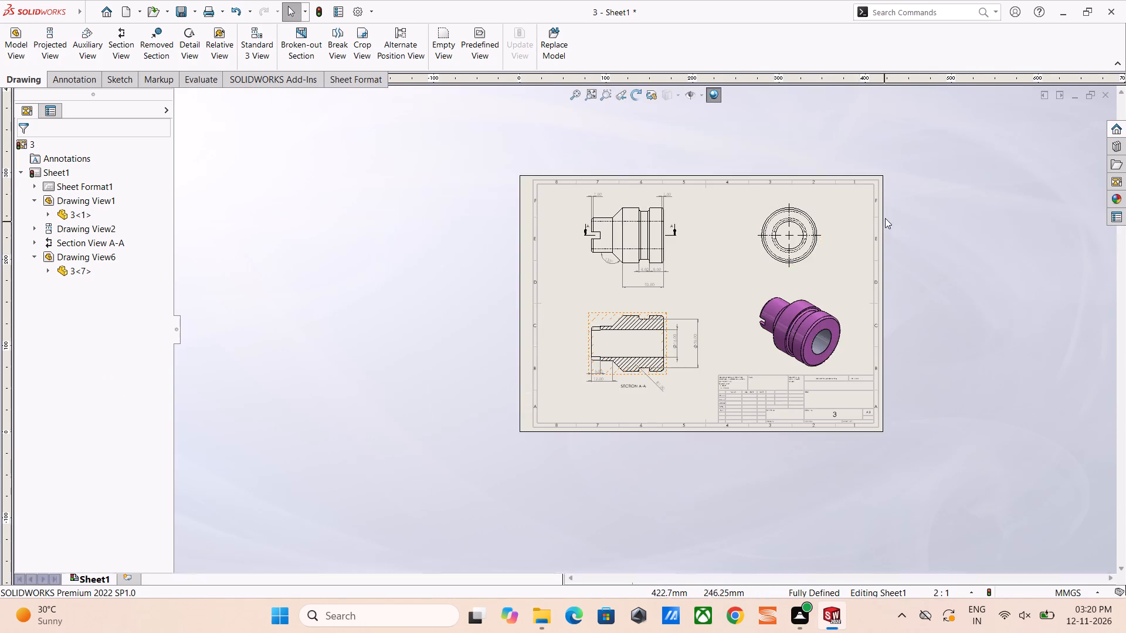
pyautogui.scroll(-3, 851, 222)
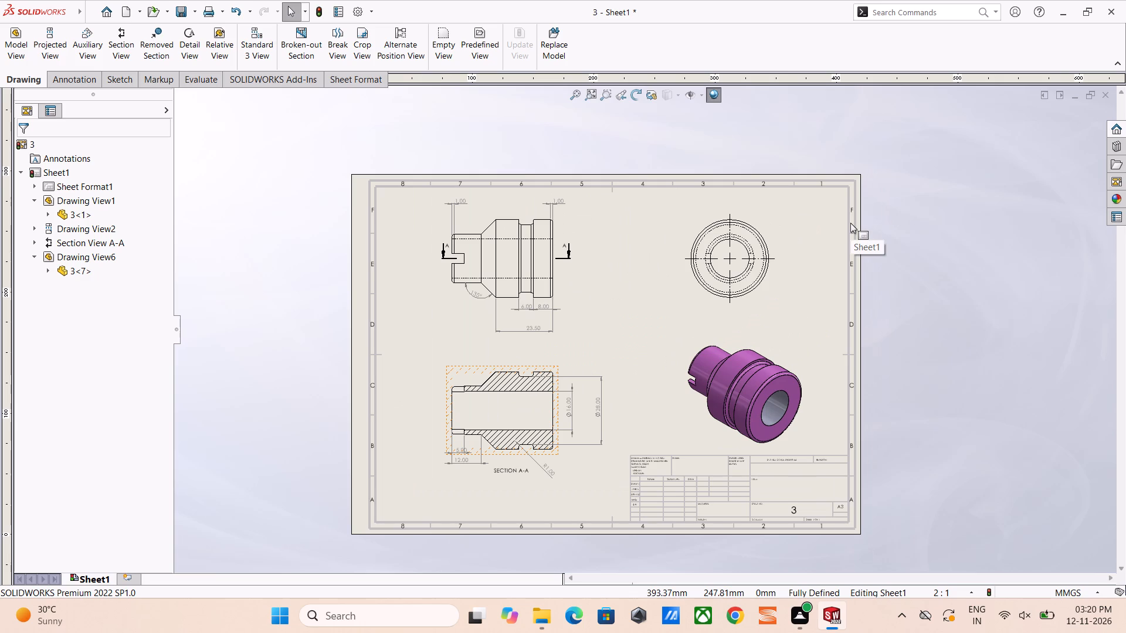
pyautogui.scroll(-4, 775, 237)
pyautogui.scroll(-2, 723, 261)
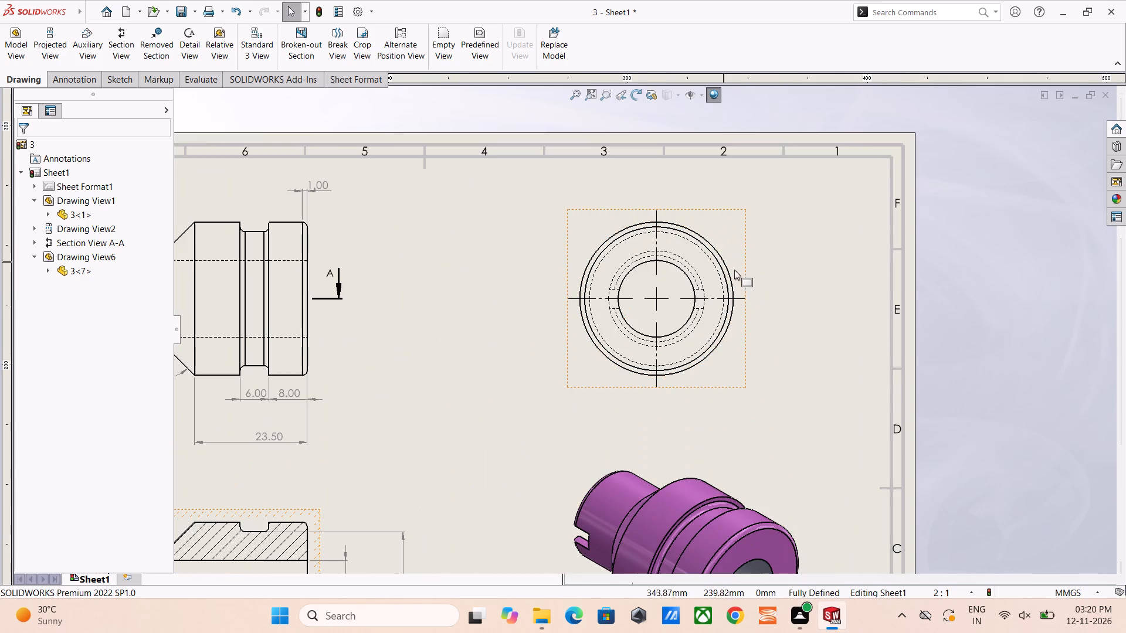
pyautogui.moveTo(807, 273); pyautogui.dragTo(783, 150, button='right')
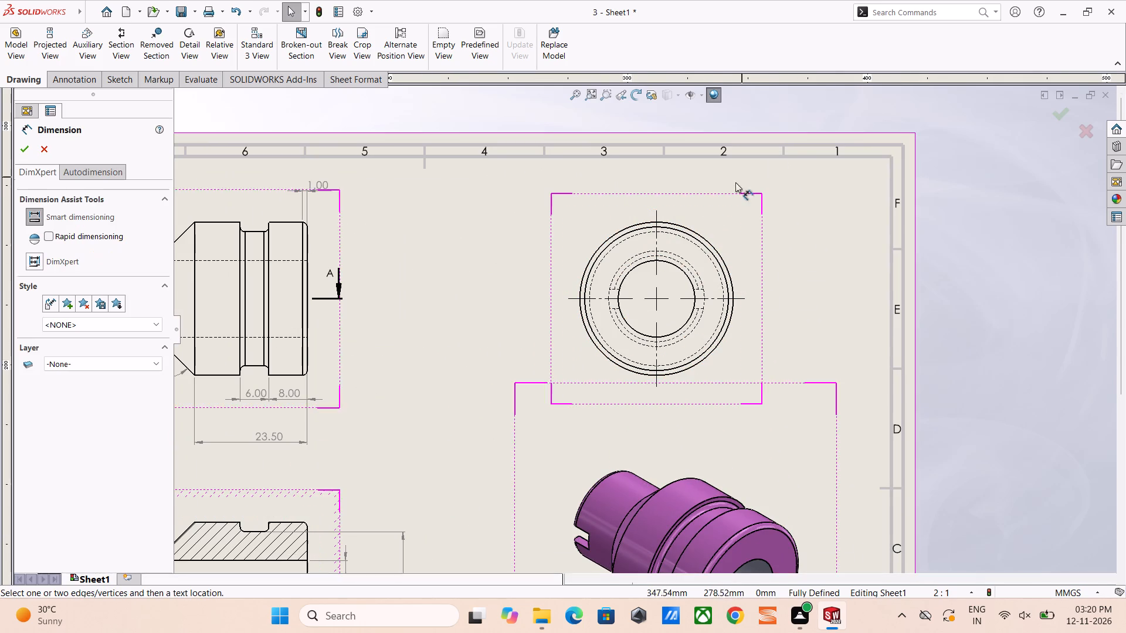
pyautogui.click(681, 257)
pyautogui.click(734, 222)
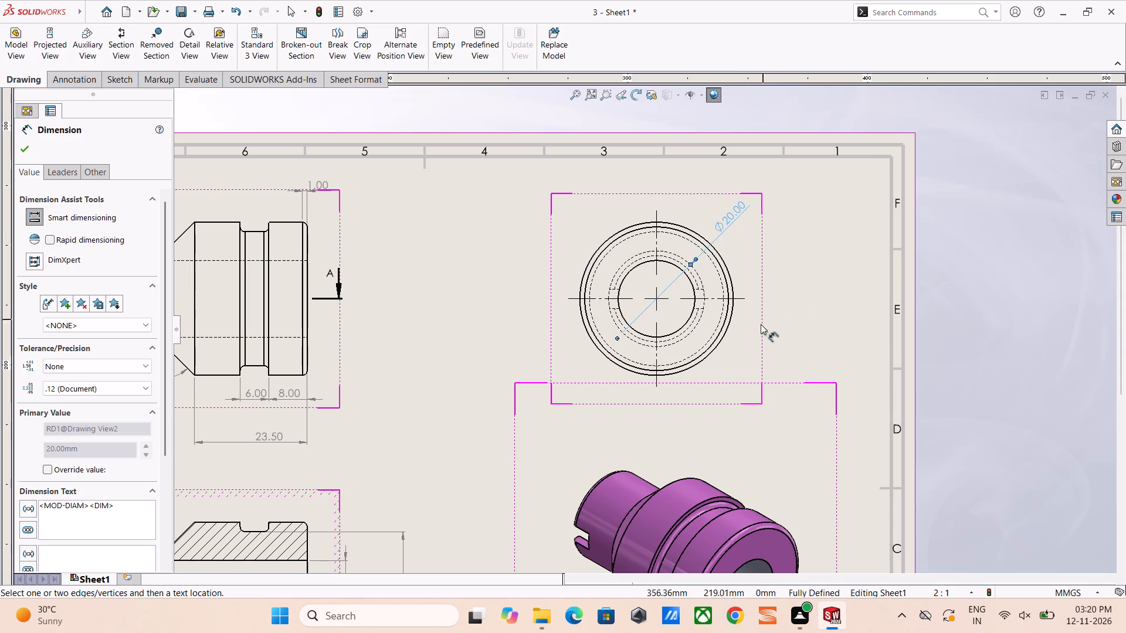
# Dimension the bushing's outer diameter in the end view, placing it diagonally below the outermost circle.
pyautogui.click(724, 334)
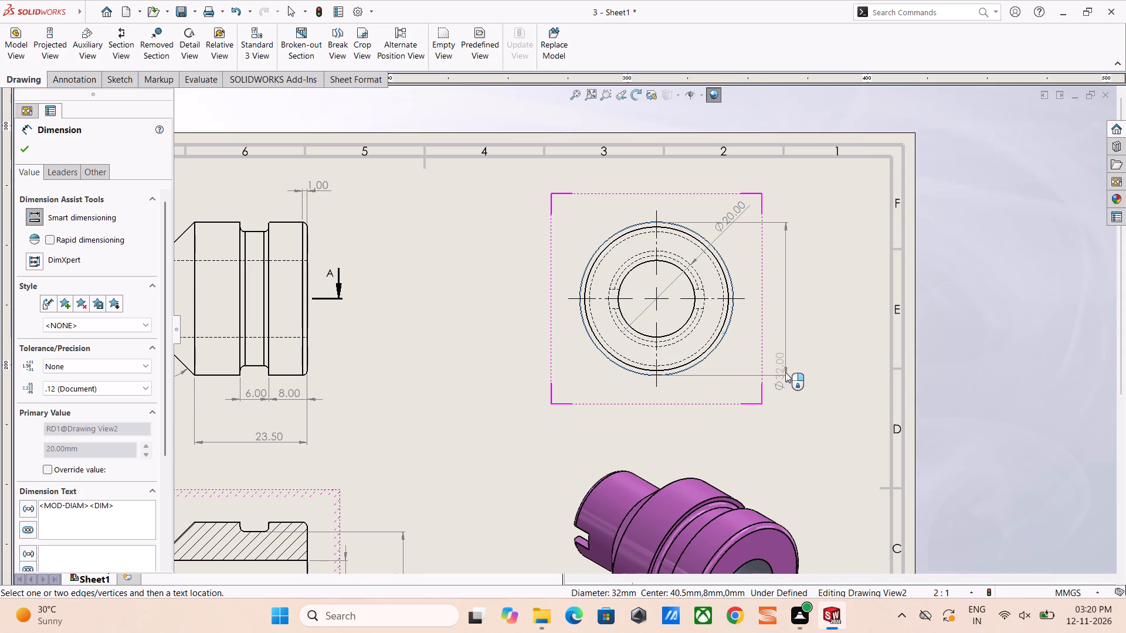
pyautogui.click(783, 403)
pyautogui.click(950, 386)
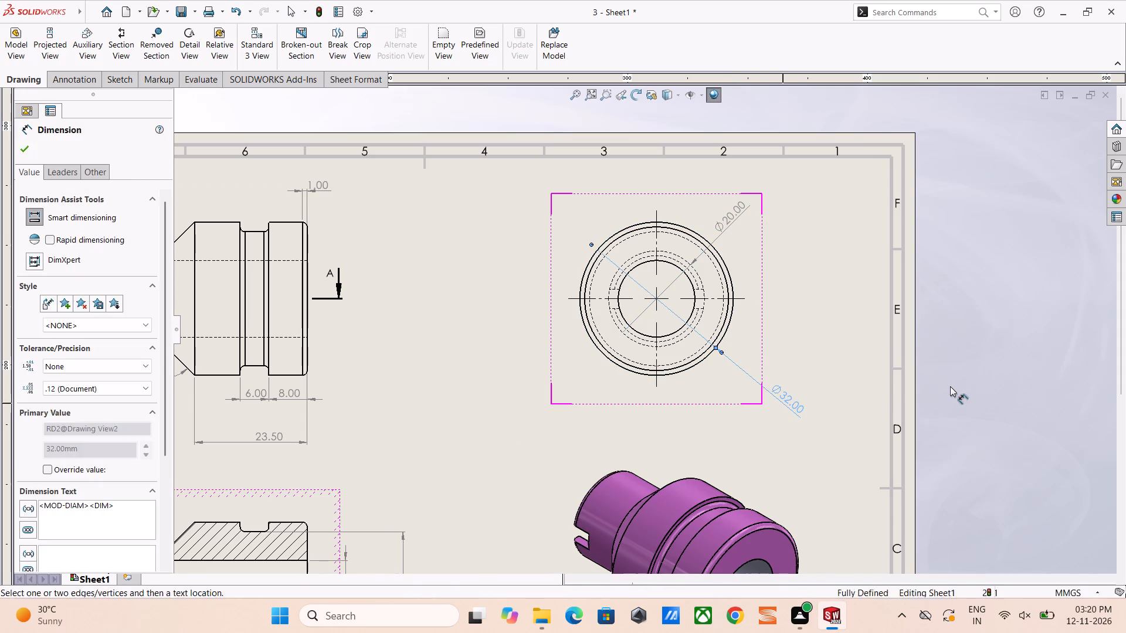
pyautogui.scroll(6, 689, 321)
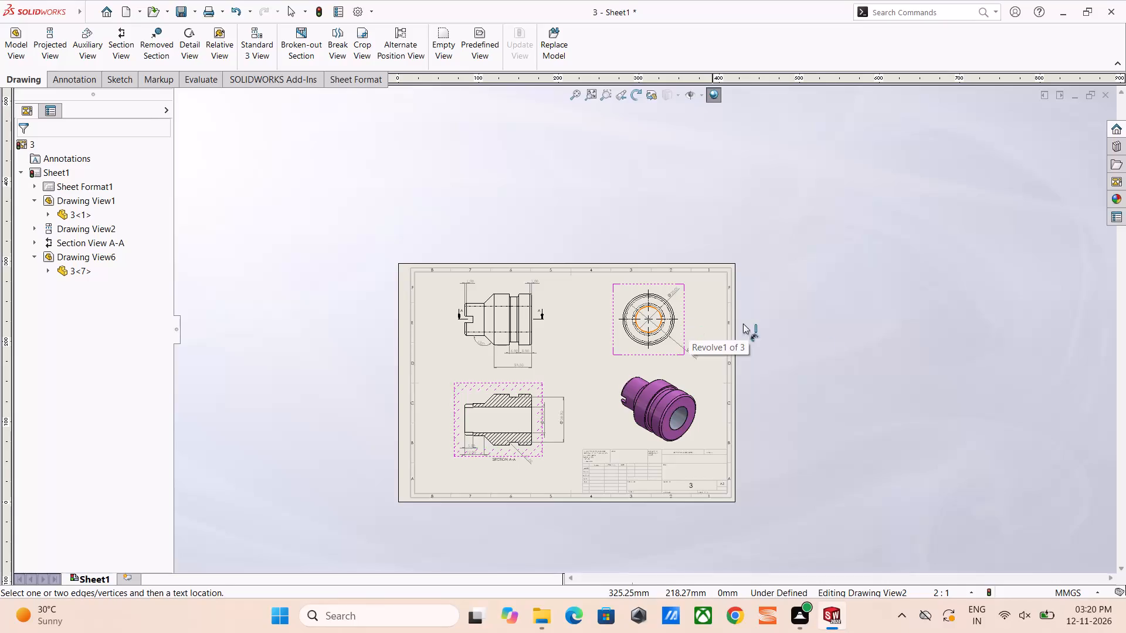
pyautogui.click(831, 341)
pyautogui.scroll(-3, 551, 352)
pyautogui.scroll(-1, 660, 323)
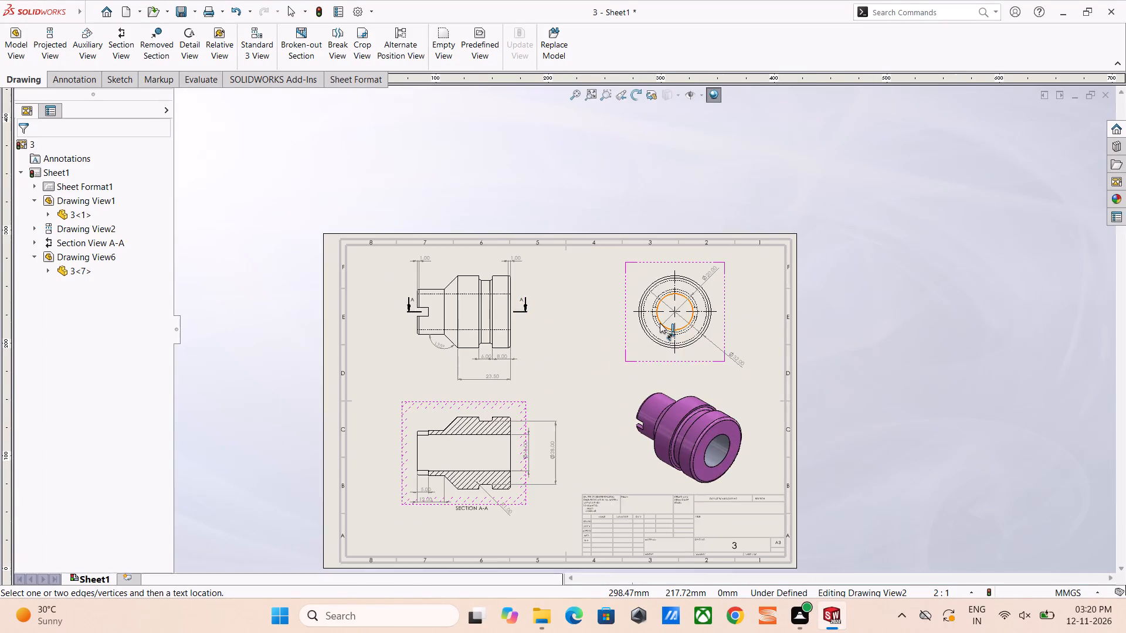
pyautogui.scroll(-3, 660, 323)
pyautogui.press('Escape')
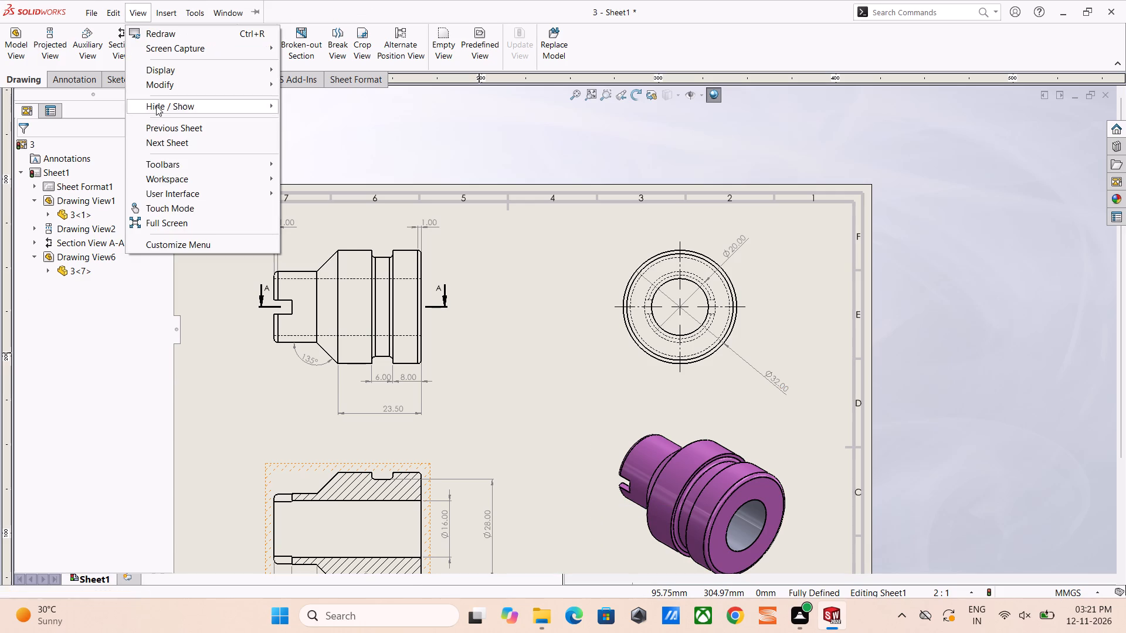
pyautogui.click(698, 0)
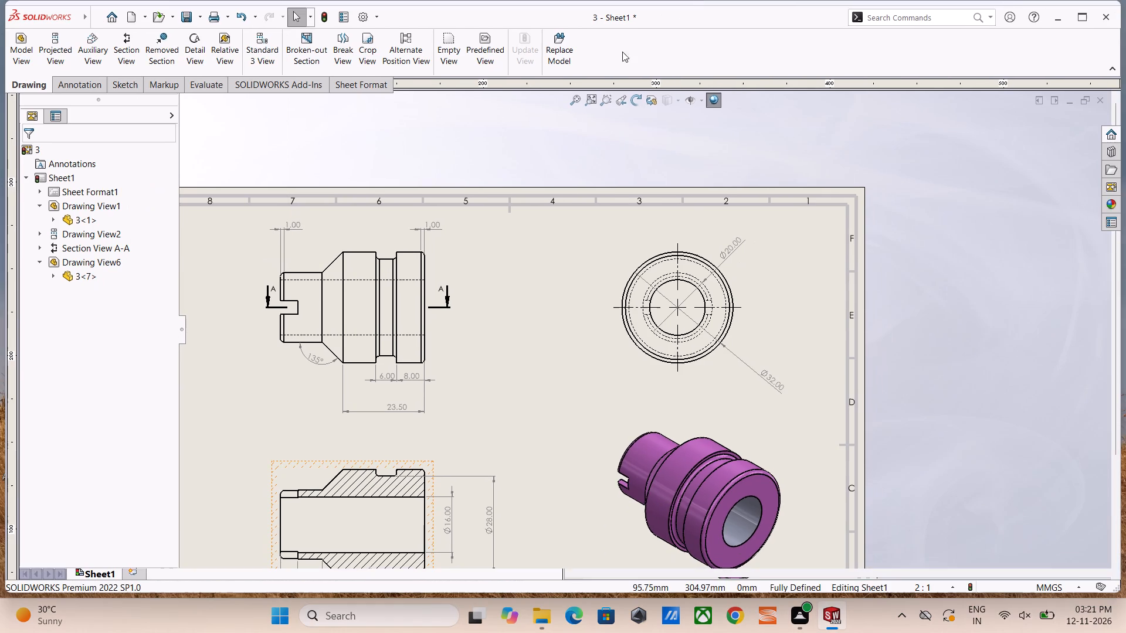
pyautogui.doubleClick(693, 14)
# Move the two 1.00 dimensions above the side view closer to the bushing's outline.
pyautogui.scroll(3, 595, 266)
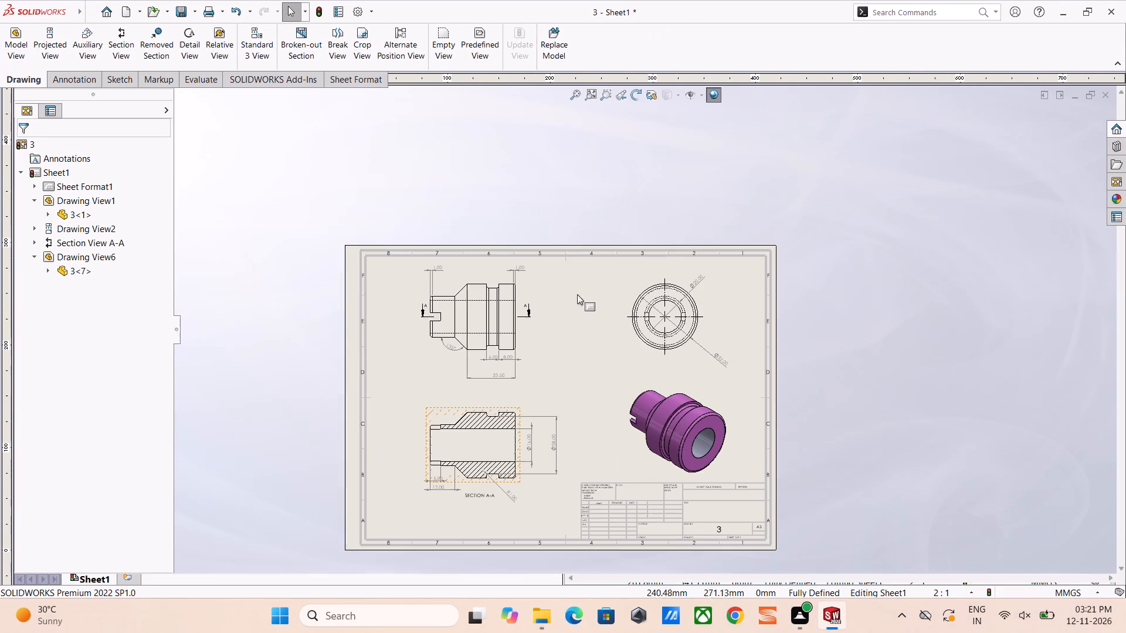
pyautogui.scroll(-4, 503, 295)
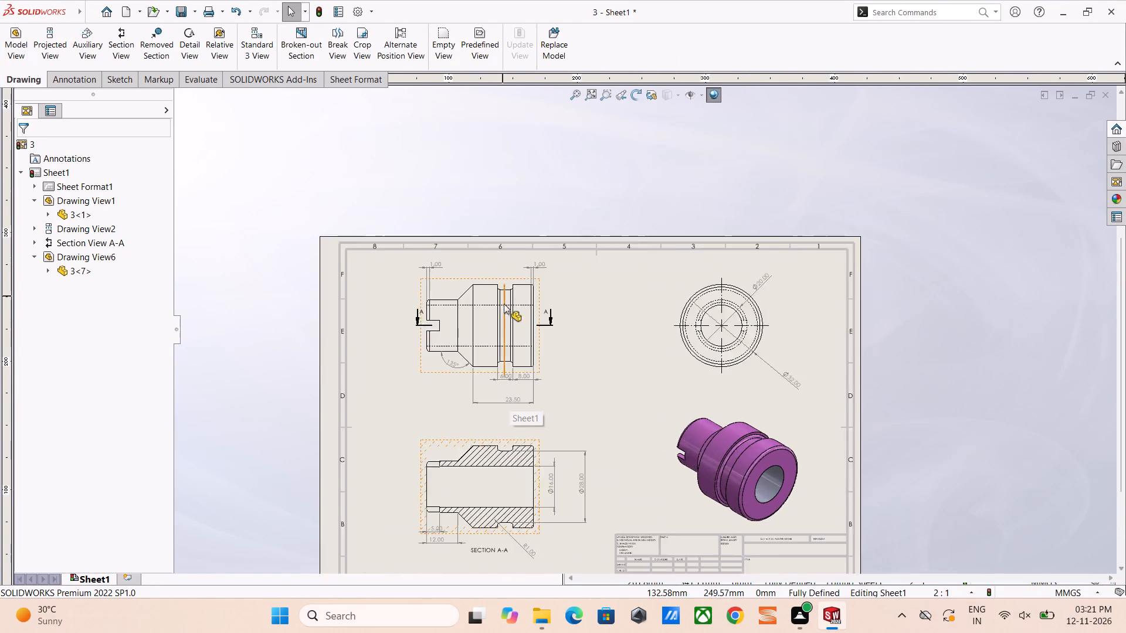
pyautogui.scroll(-1, 504, 304)
pyautogui.moveTo(571, 257); pyautogui.dragTo(571, 267)
pyautogui.moveTo(428, 254); pyautogui.dragTo(429, 267)
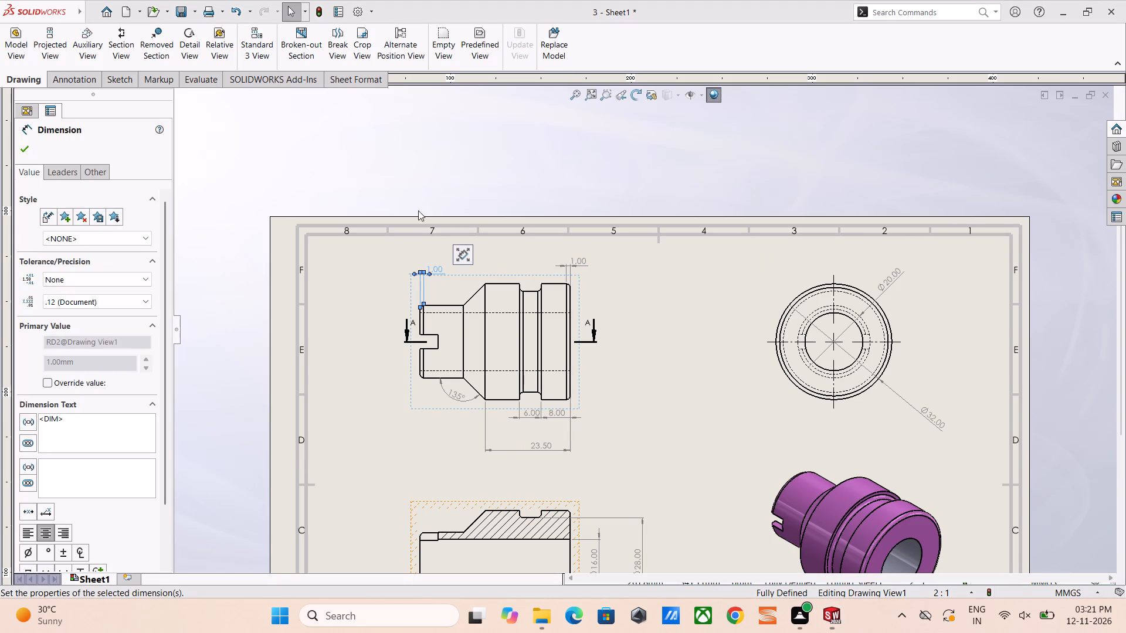
pyautogui.click(406, 152)
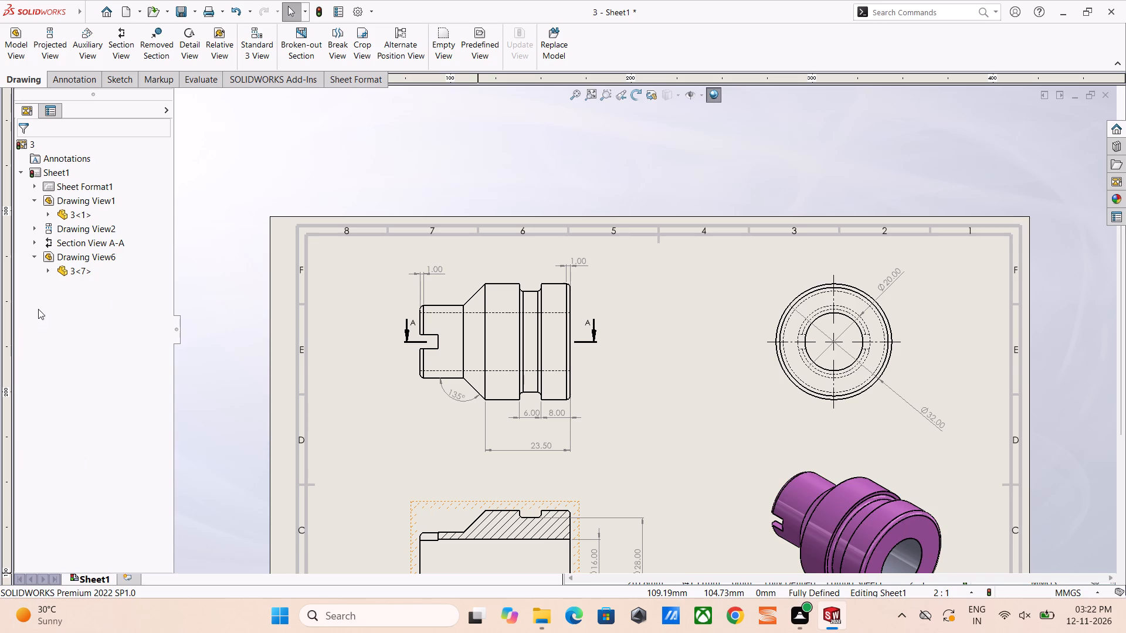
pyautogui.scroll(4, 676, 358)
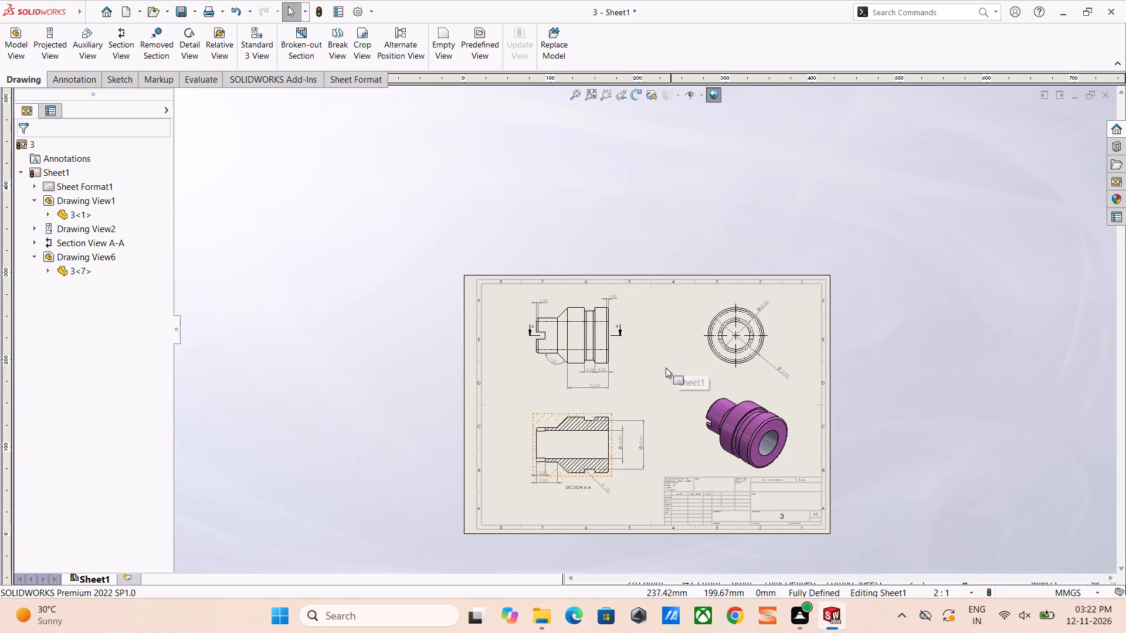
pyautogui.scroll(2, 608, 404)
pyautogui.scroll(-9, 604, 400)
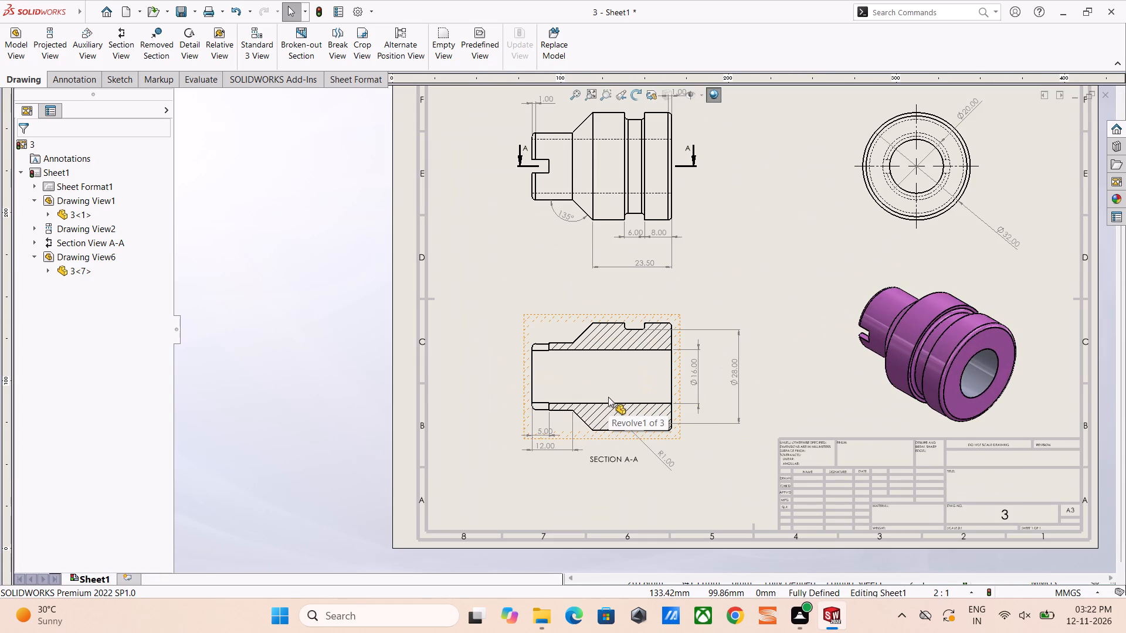
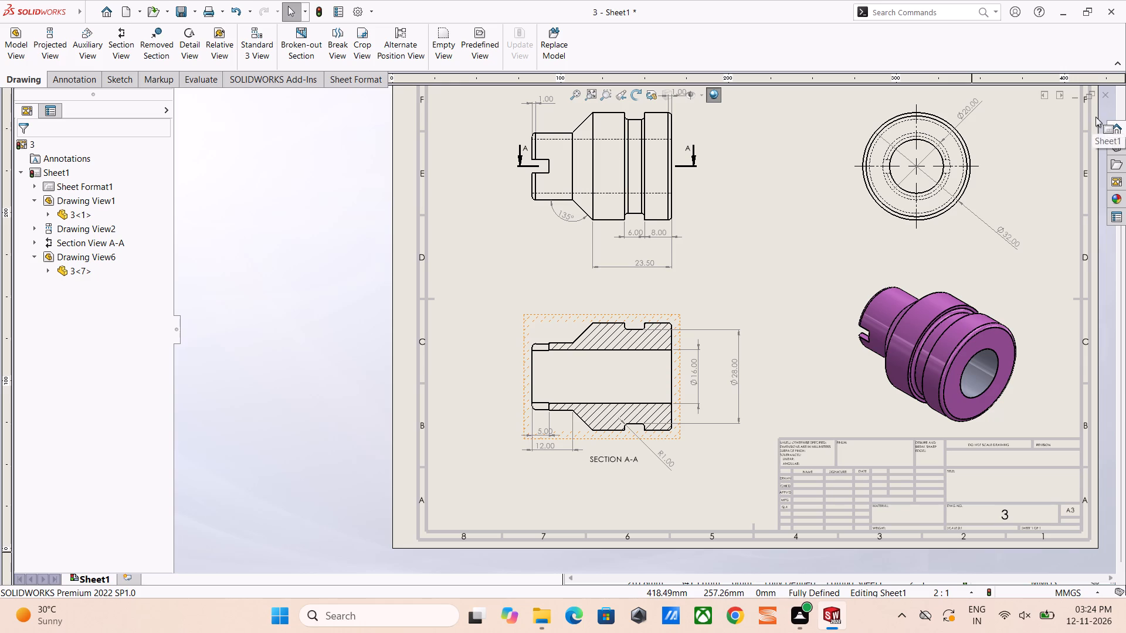
# Save the drawing as 3-views in the fuji folder on the Desktop, in SOLIDWORKS Drawing format.
pyautogui.scroll(3, 786, 220)
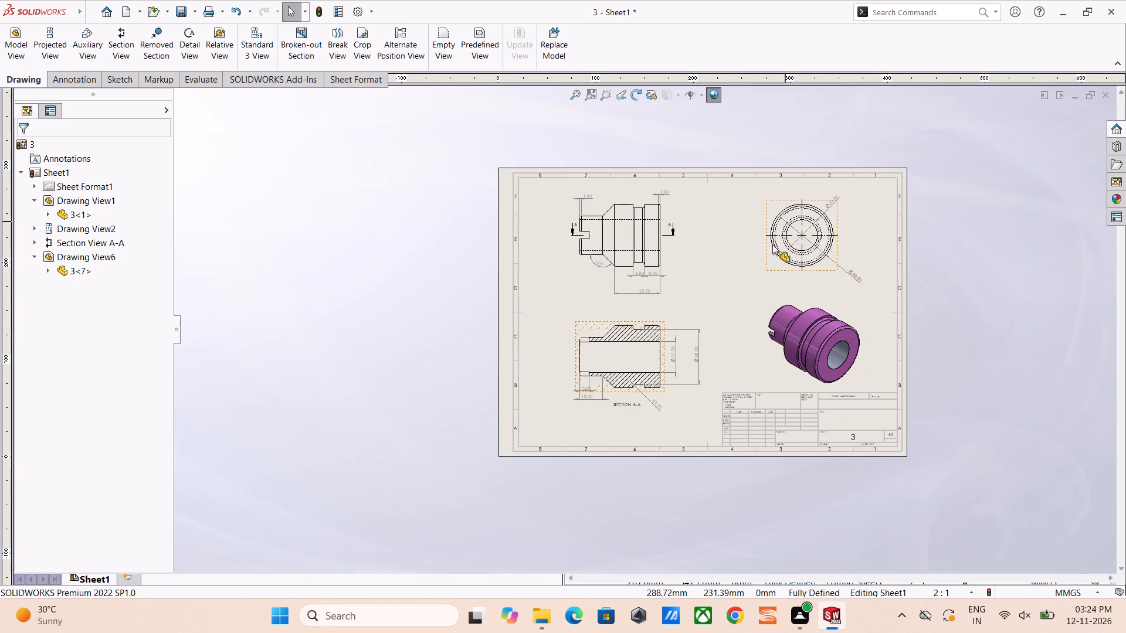
pyautogui.hotkey('ctrl', 's')
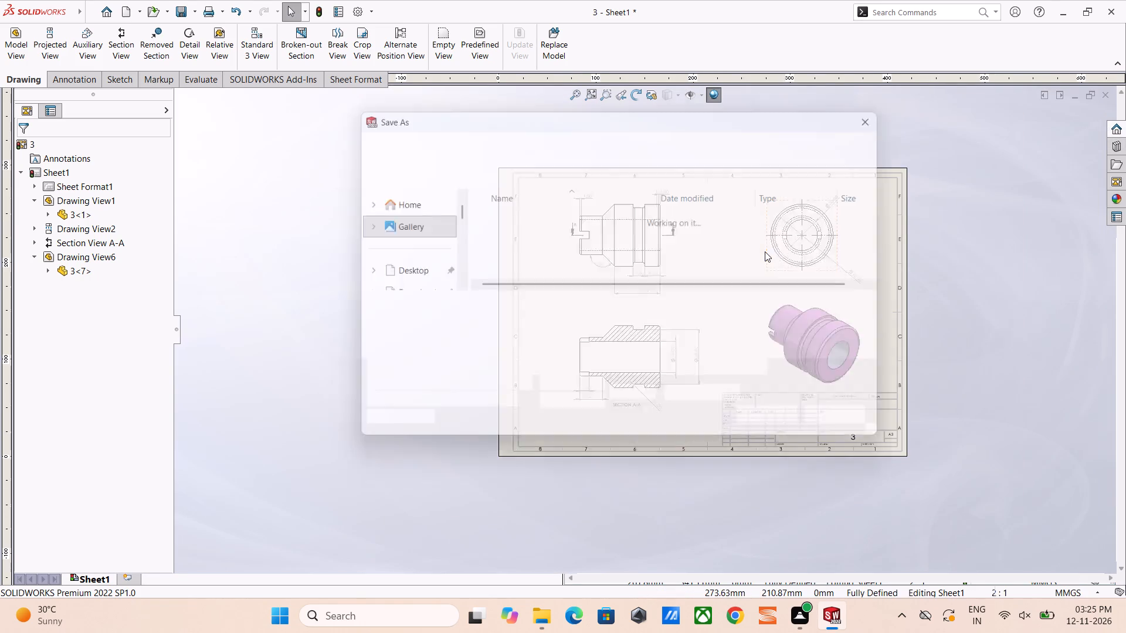
pyautogui.press('Right')
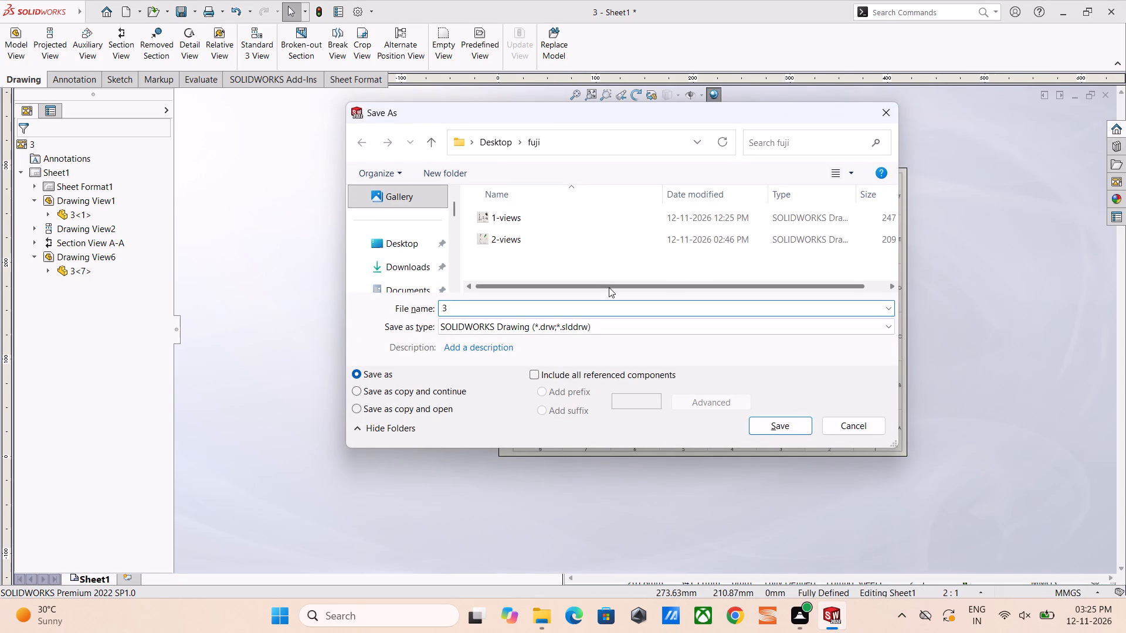
pyautogui.press('-')
pyautogui.write('views')
pyautogui.press('Return')
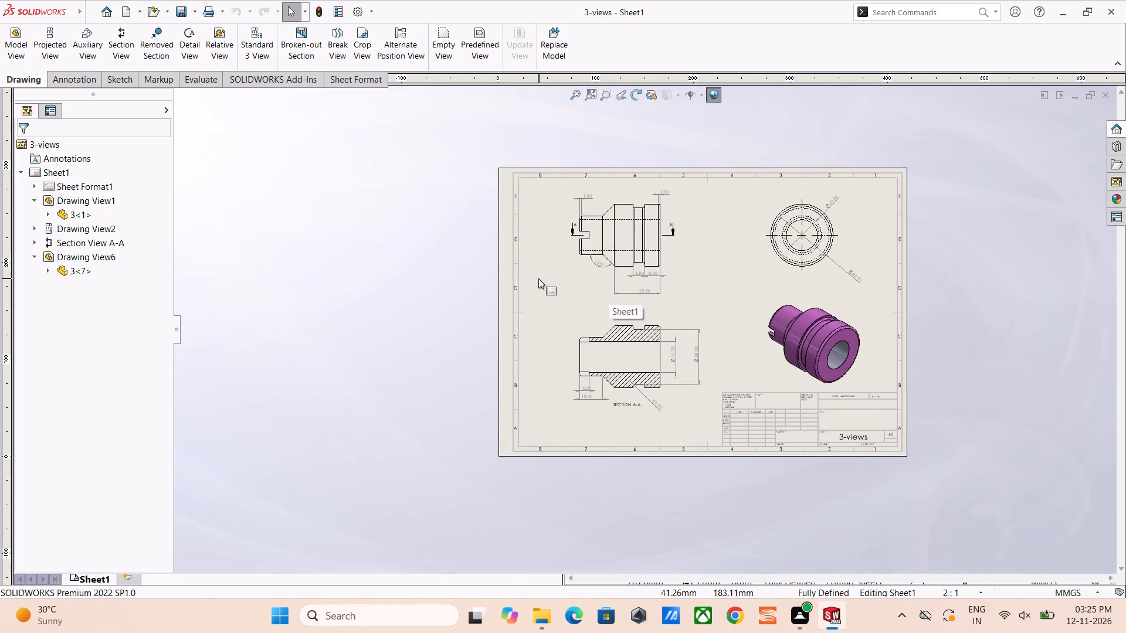
pyautogui.hotkey('ctrl', 's')
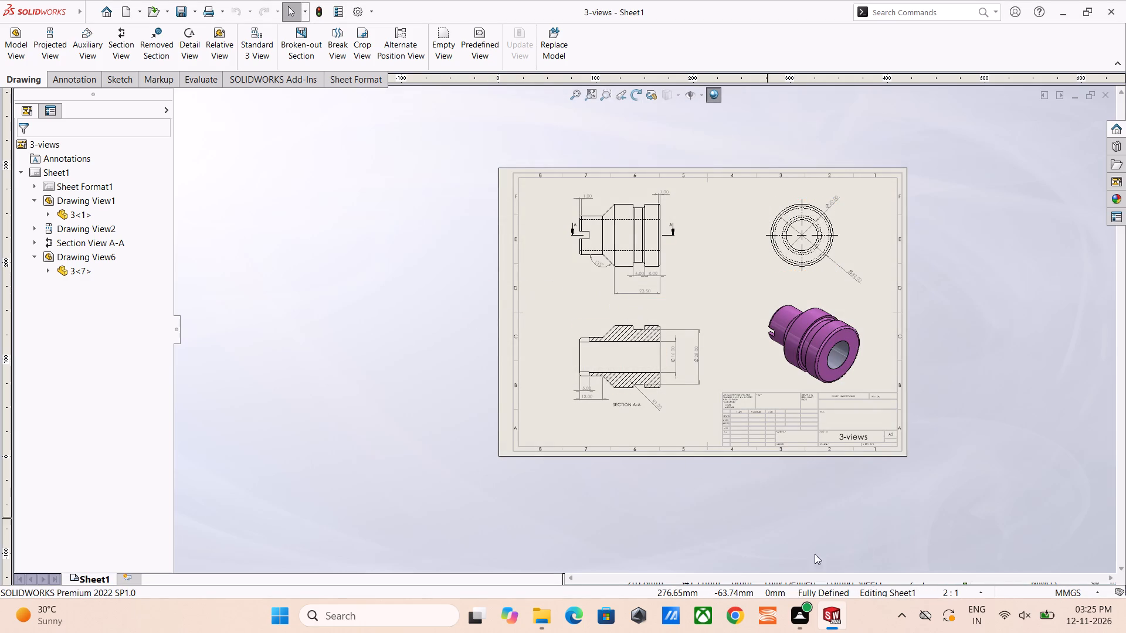